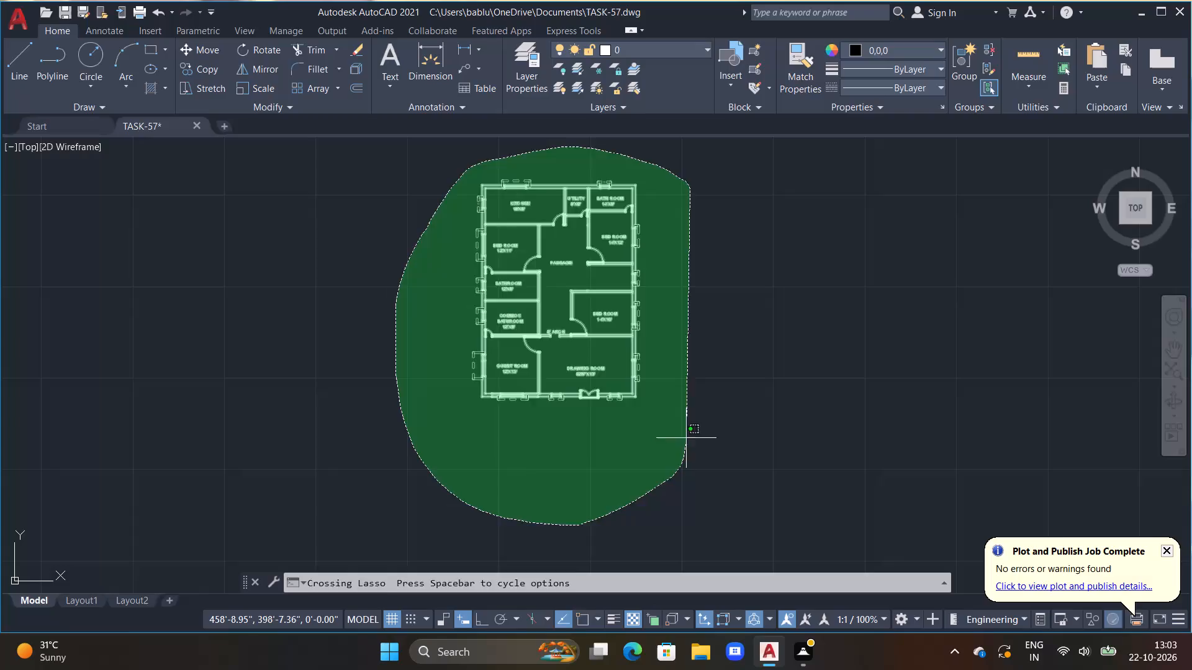
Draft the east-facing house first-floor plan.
Erase the entire existing floor plan from the drawing.
key(Delete)
key(Delete)
key(Escape)
key(Escape)
key(Escape)
key(Escape)
key(Escape)
key(Escape)
key(Escape)
key(Escape)
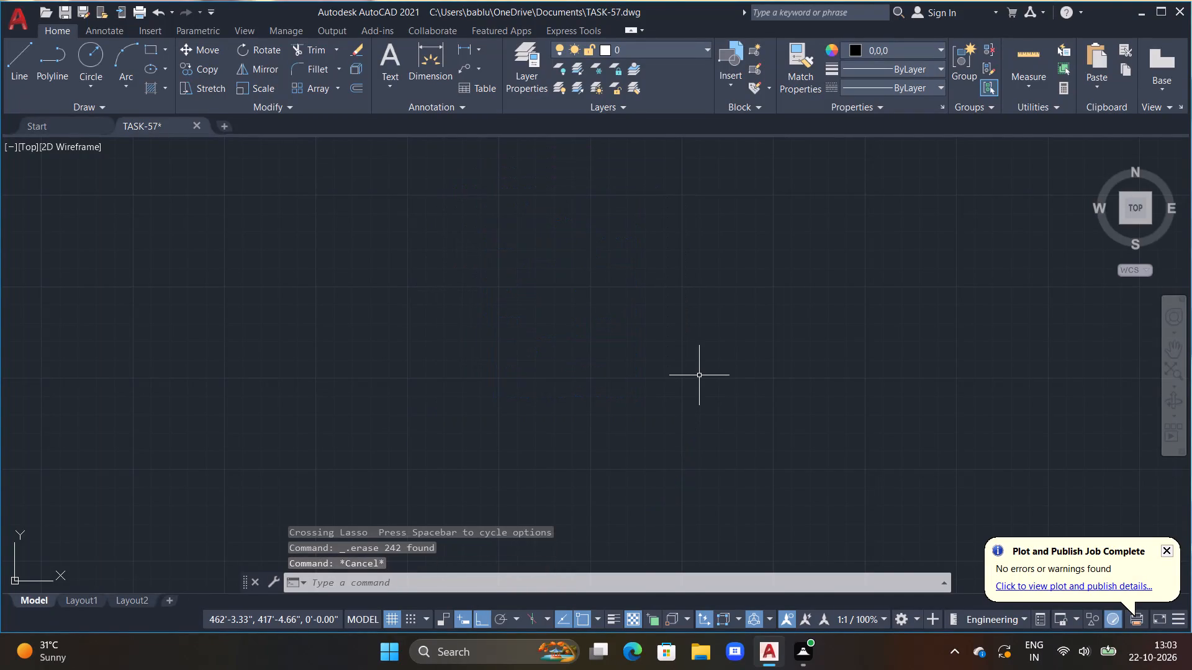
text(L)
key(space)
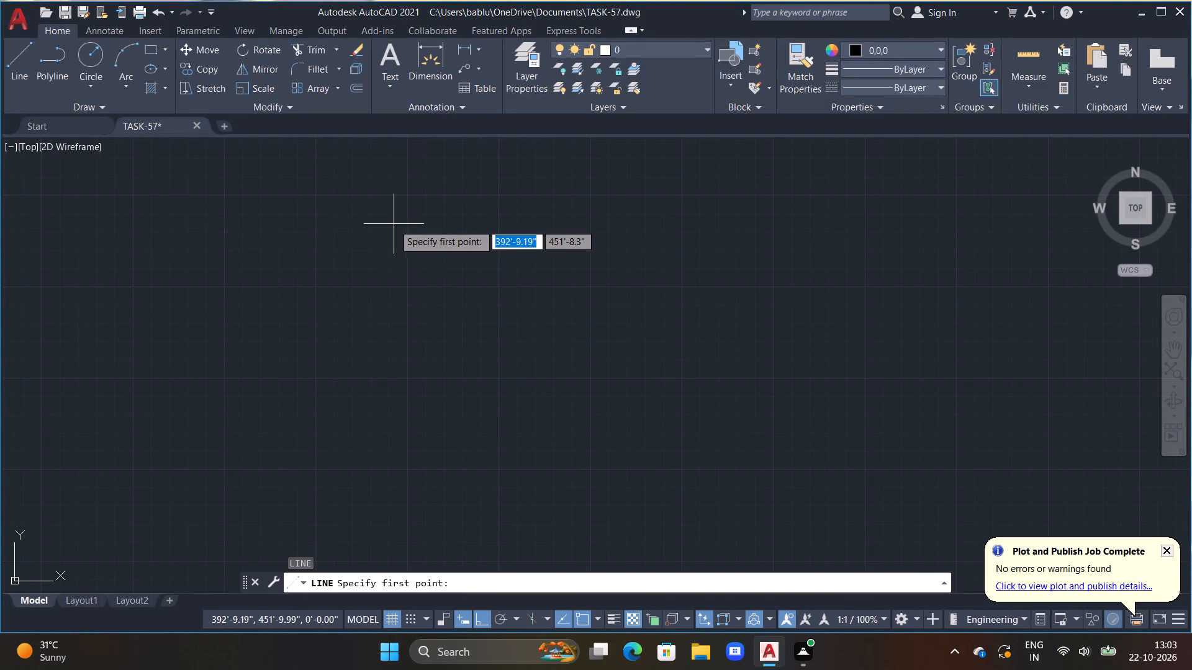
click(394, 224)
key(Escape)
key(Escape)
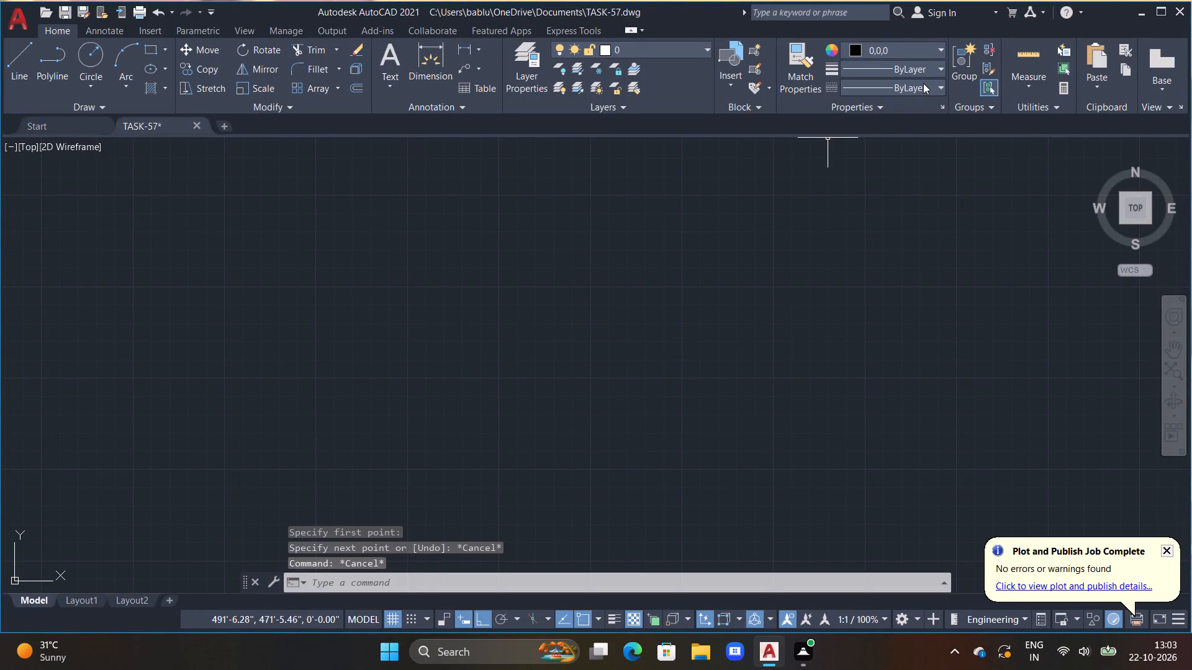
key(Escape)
Set the current object colour to ByLayer.
click(949, 46)
double_click(941, 46)
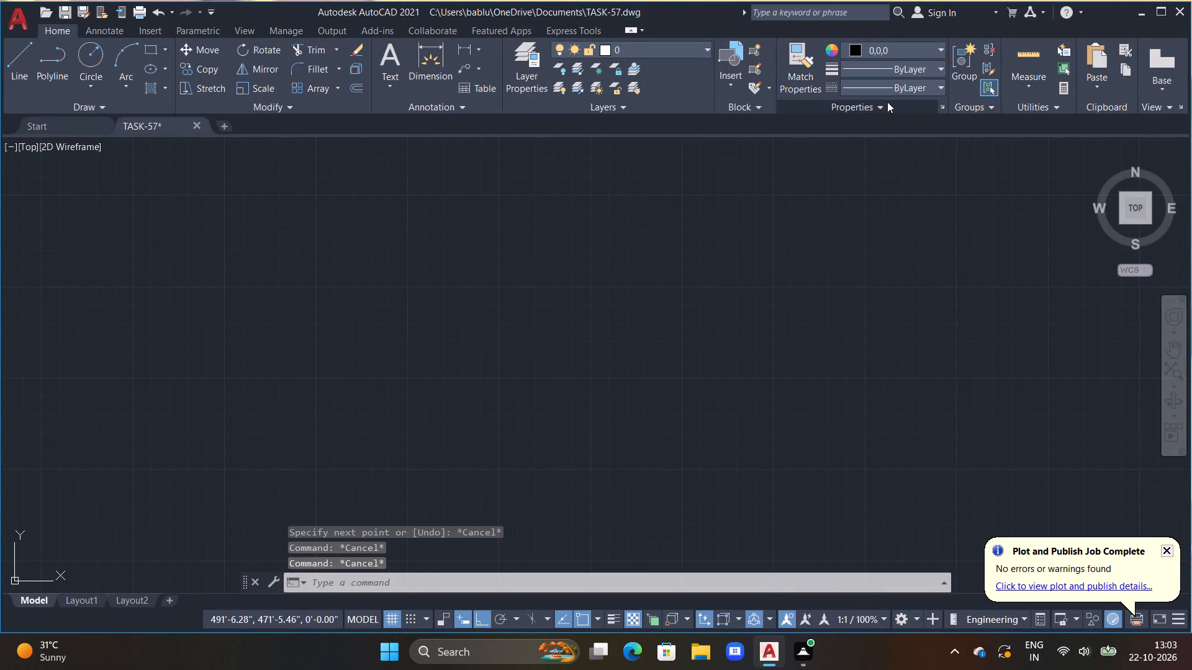
triple_click(933, 46)
click(867, 78)
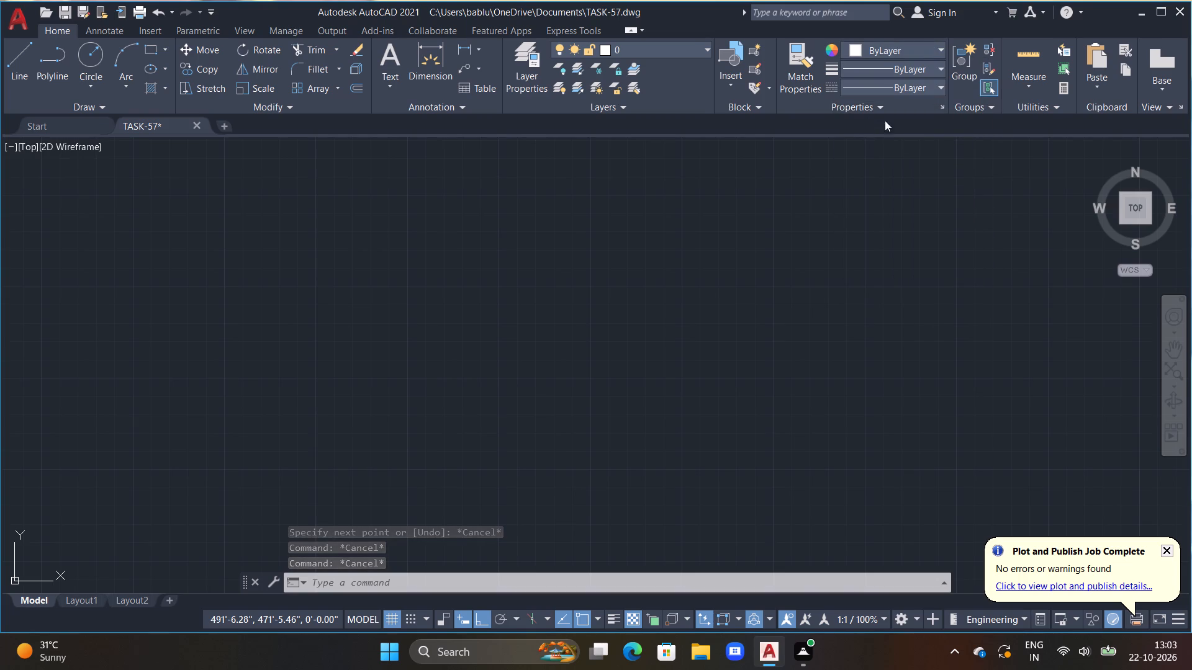
Draw a rectangular building outline with lines, 18' wide and 50' long, running the left side up to the starting corner.
middle_drag(511, 212, 490, 331)
text(L)
key(space)
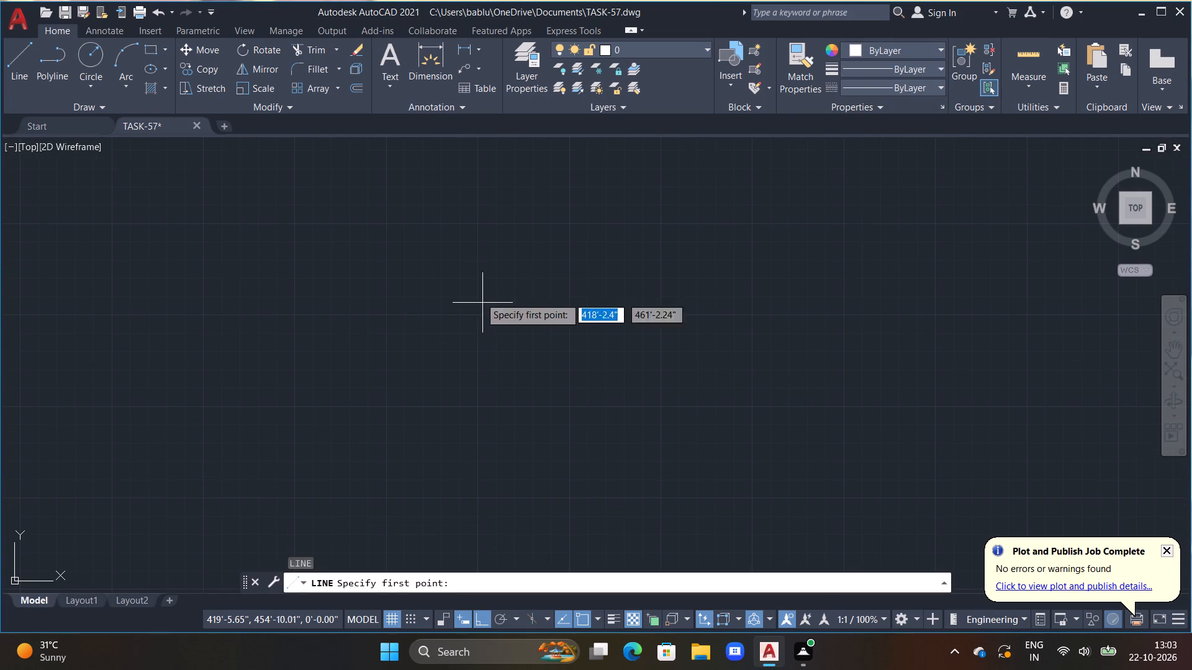
drag(451, 248, 463, 248)
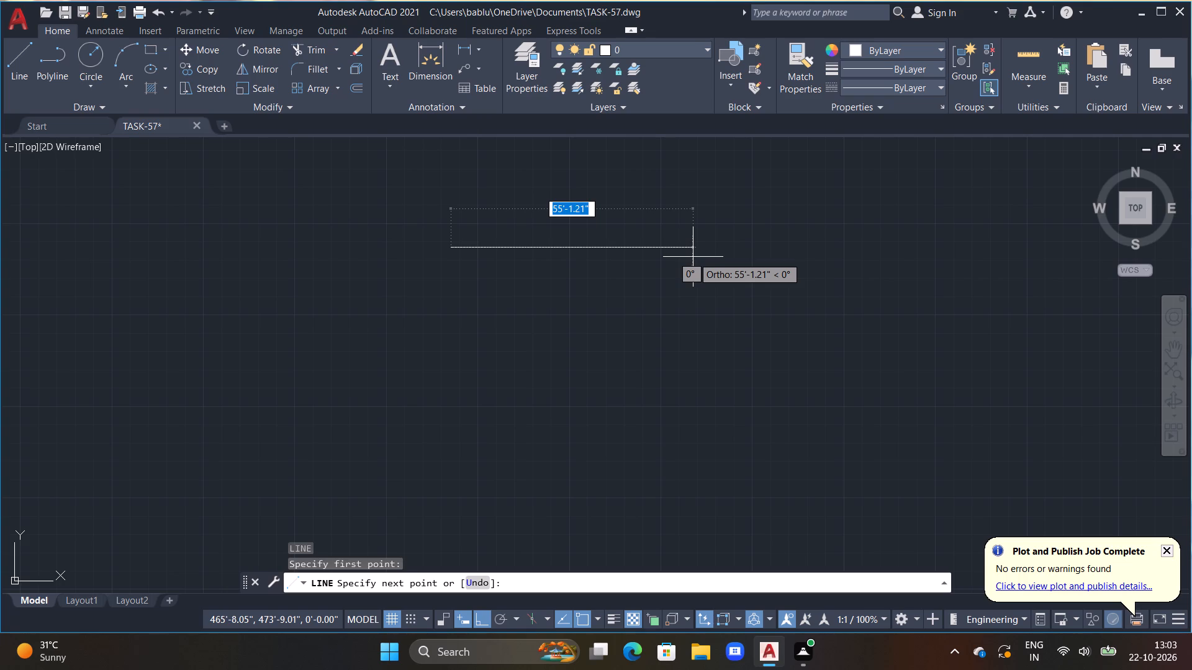
text(18')
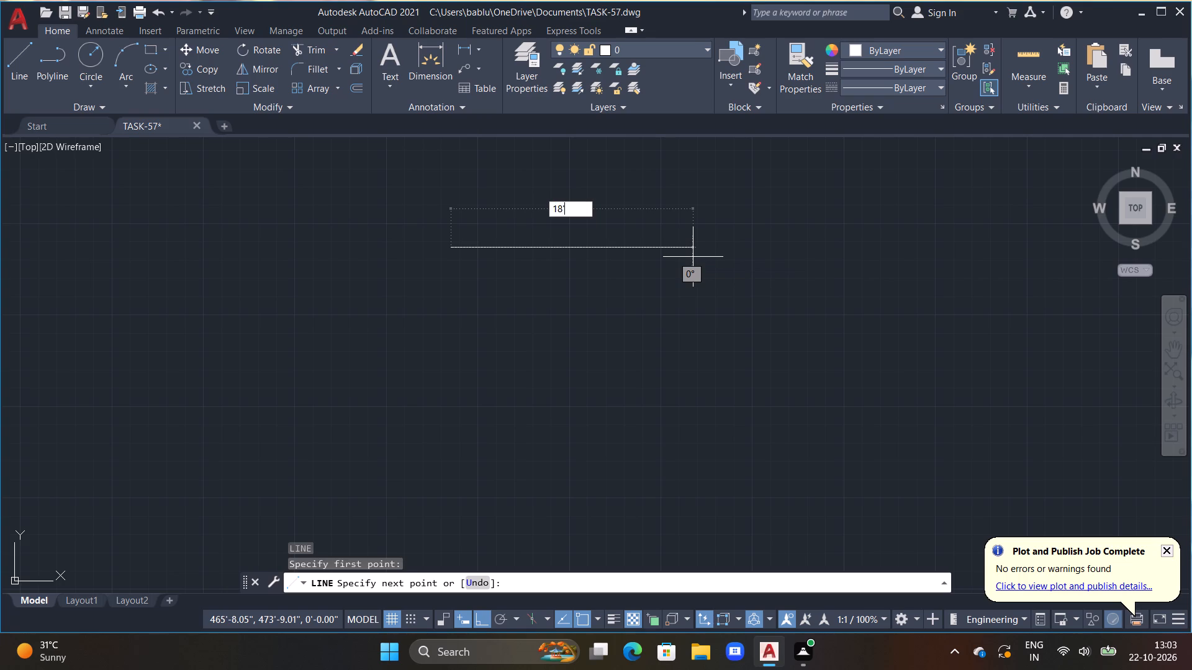
key(Return)
middle_drag(598, 390, 623, 319)
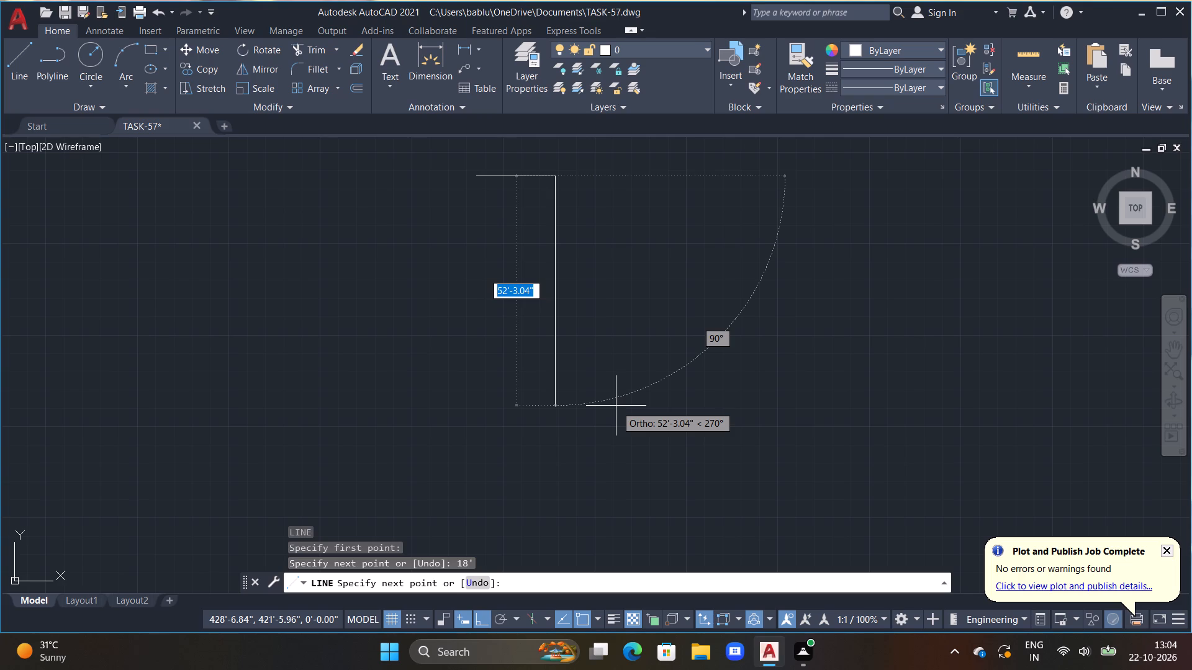
text(50')
key(Return)
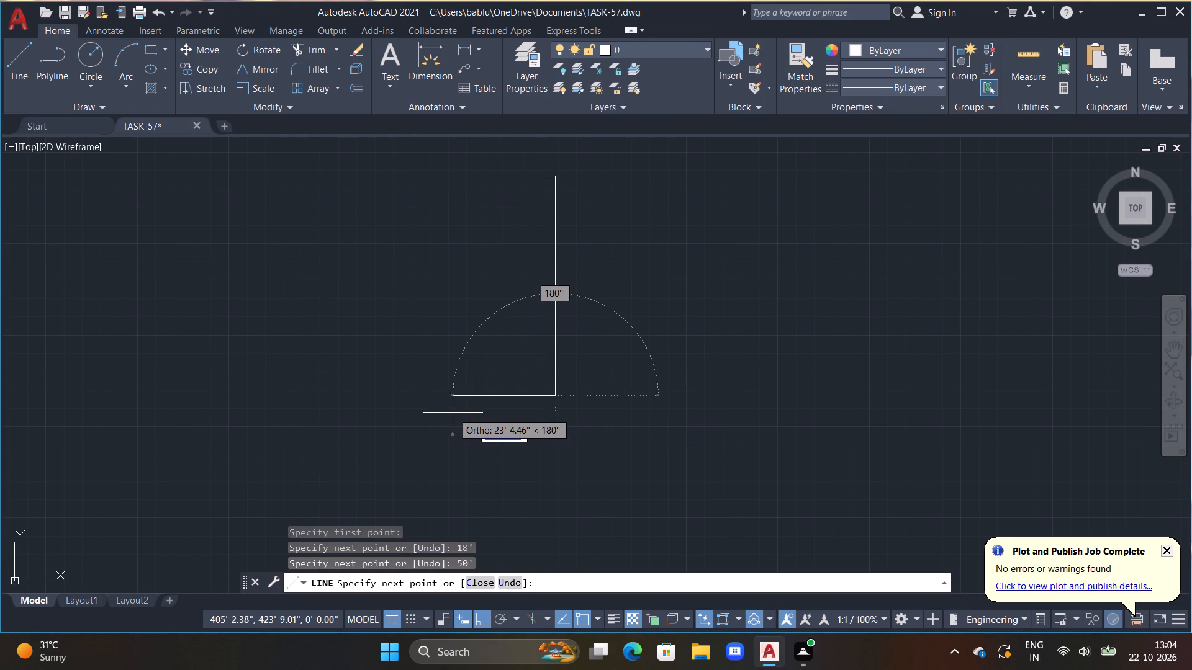
text(18')
key(Return)
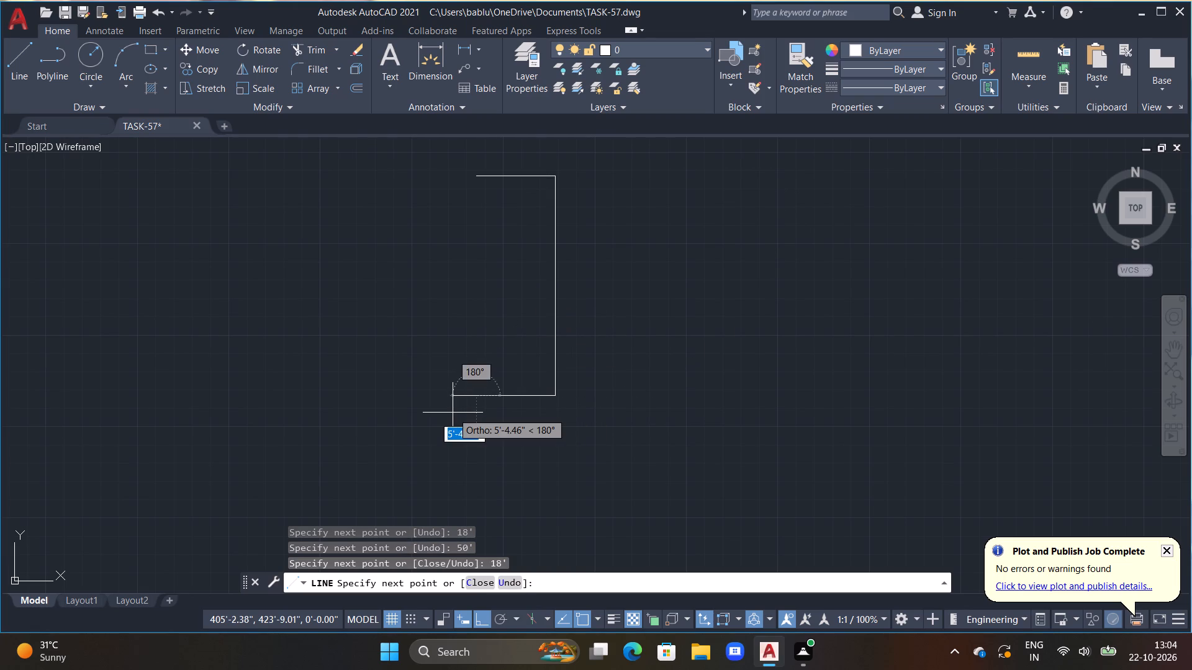
double_click(479, 167)
key(Escape)
Trim the part of the left outline line that projects above the top edge.
scroll(500, 170, up, 2)
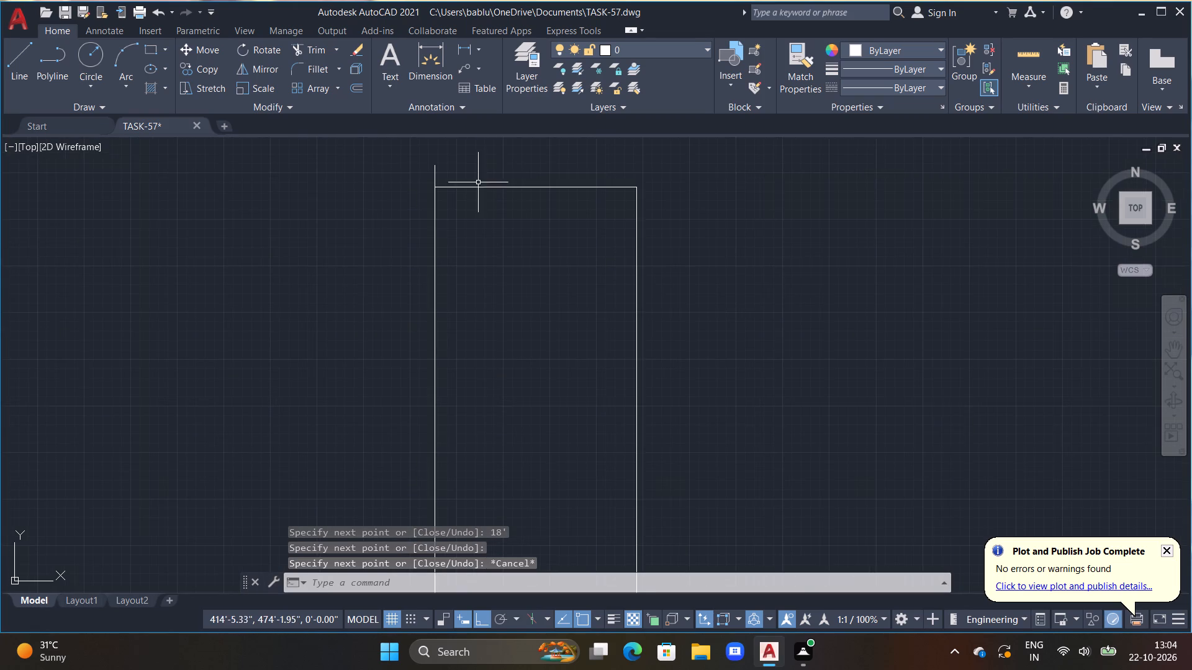
middle_drag(477, 182, 557, 200)
scroll(556, 201, up, 2)
scroll(509, 177, up, 1)
text(TR)
key(space)
drag(505, 170, 434, 193)
scroll(471, 232, down, 3)
key(grave)
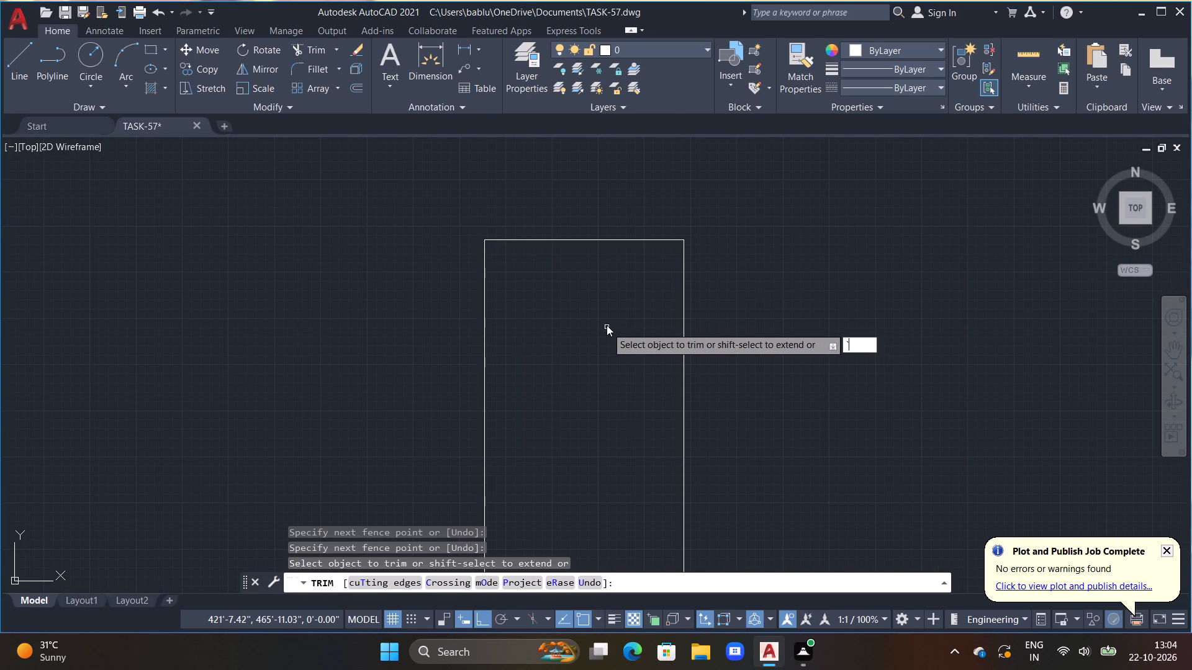
key(Escape)
key(Escape)
key(Escape)
key(Escape)
key(Escape)
key(Escape)
key(Escape)
key(Escape)
key(Escape)
key(Escape)
key(Escape)
key(Escape)
key(Escape)
key(Escape)
Offset the top, left and right outline lines 9" inward to form the outer walls.
text(OFF 9")
key(Return)
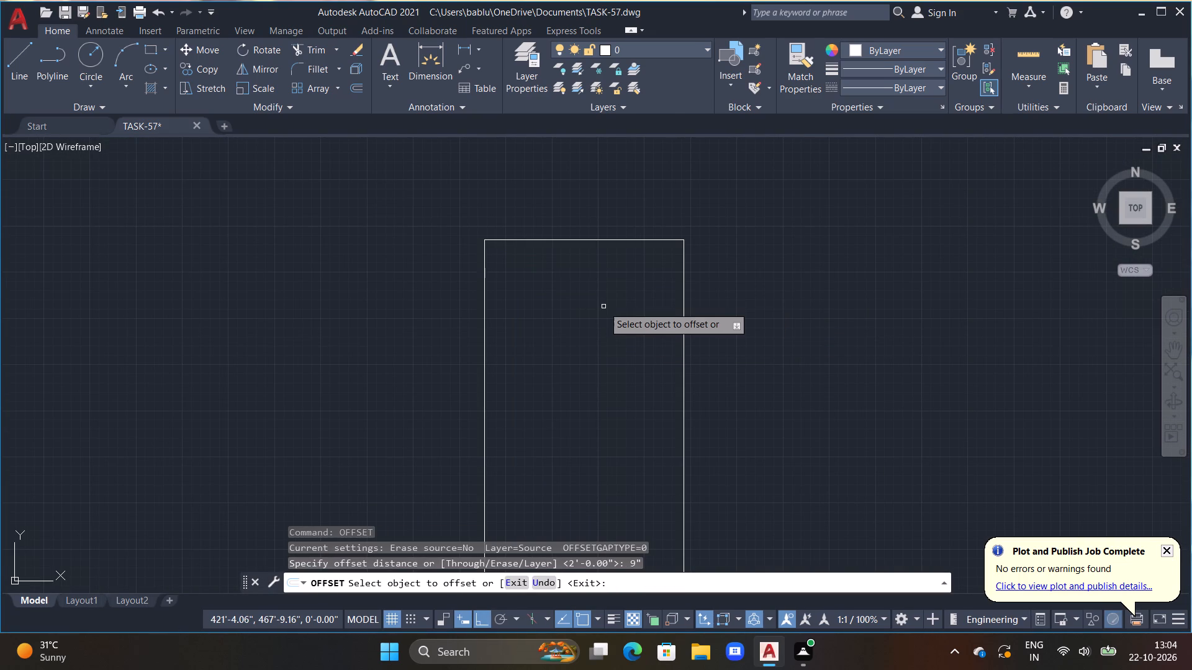
click(577, 239)
click(574, 328)
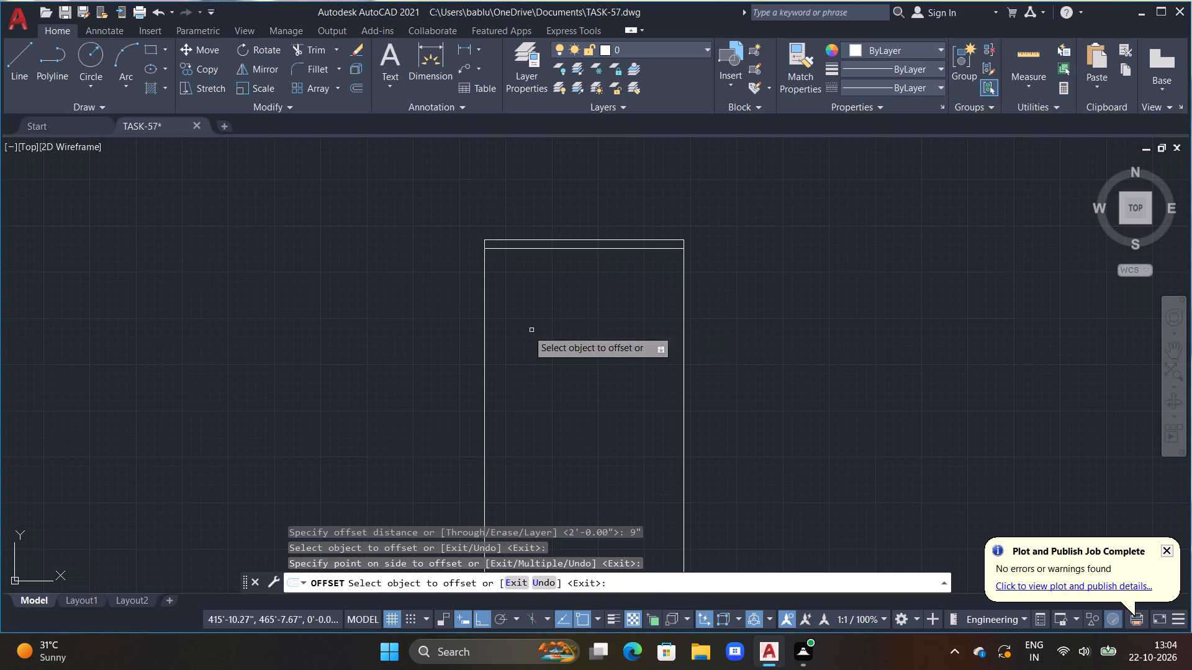
drag(484, 297, 518, 325)
drag(547, 347, 556, 352)
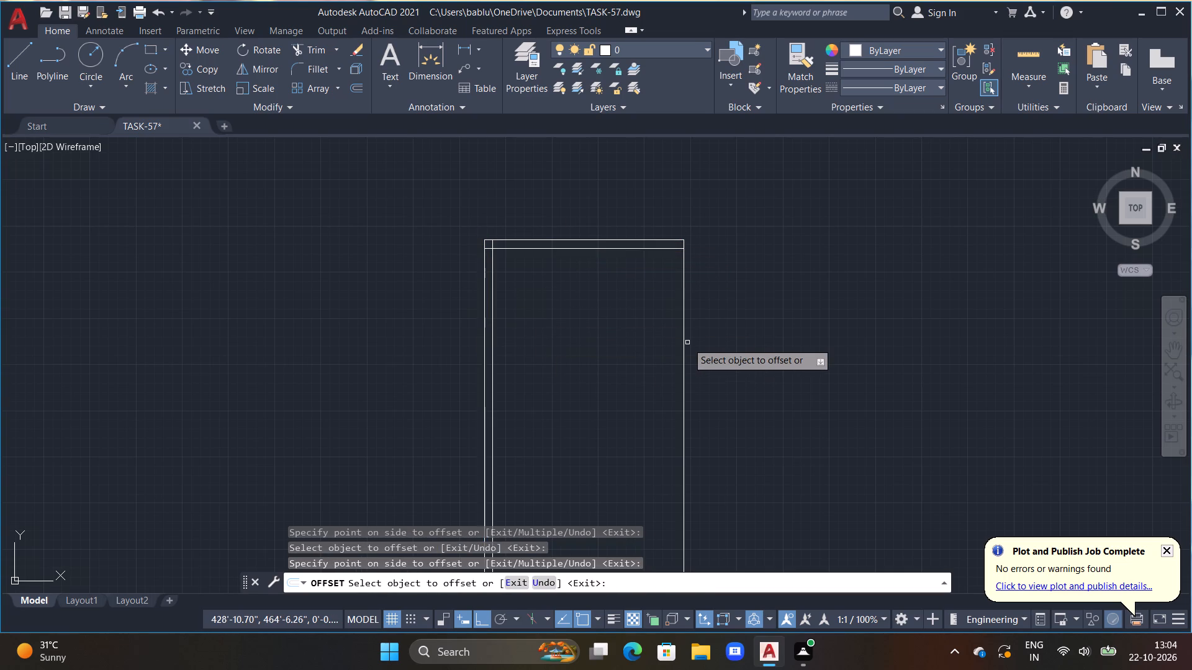
drag(685, 338, 646, 341)
click(616, 342)
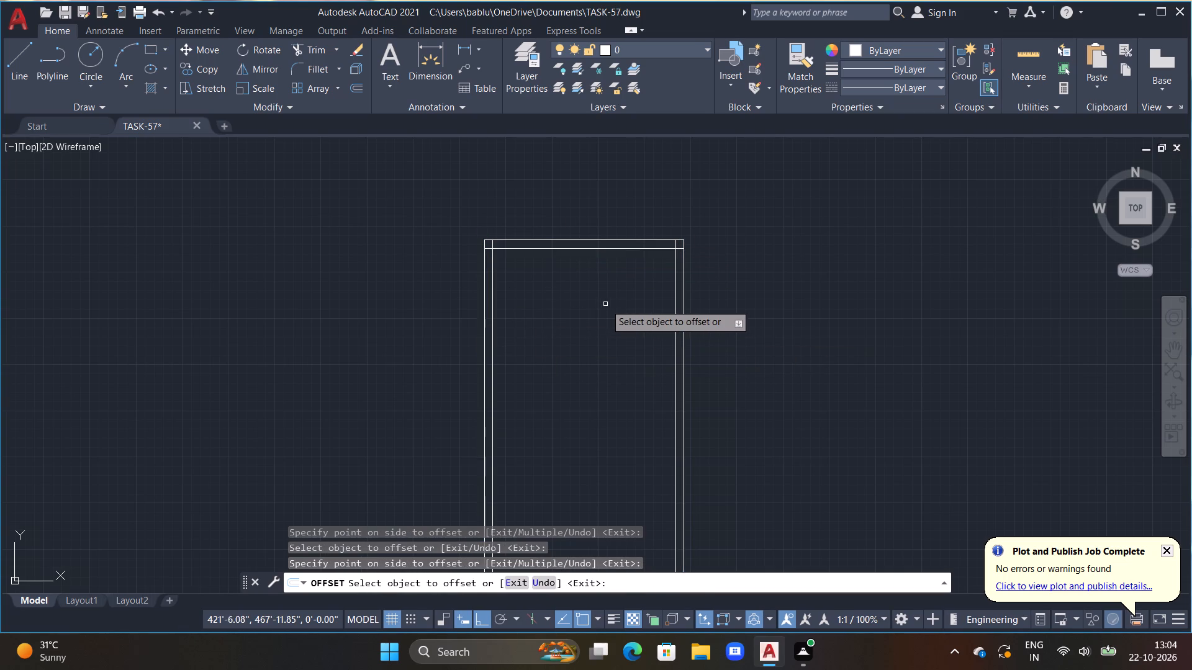
key(Escape)
key(Escape)
key(Escape)
Trim the overlapping inner wall lines at the two upper corners of the outline.
scroll(476, 242, up, 2)
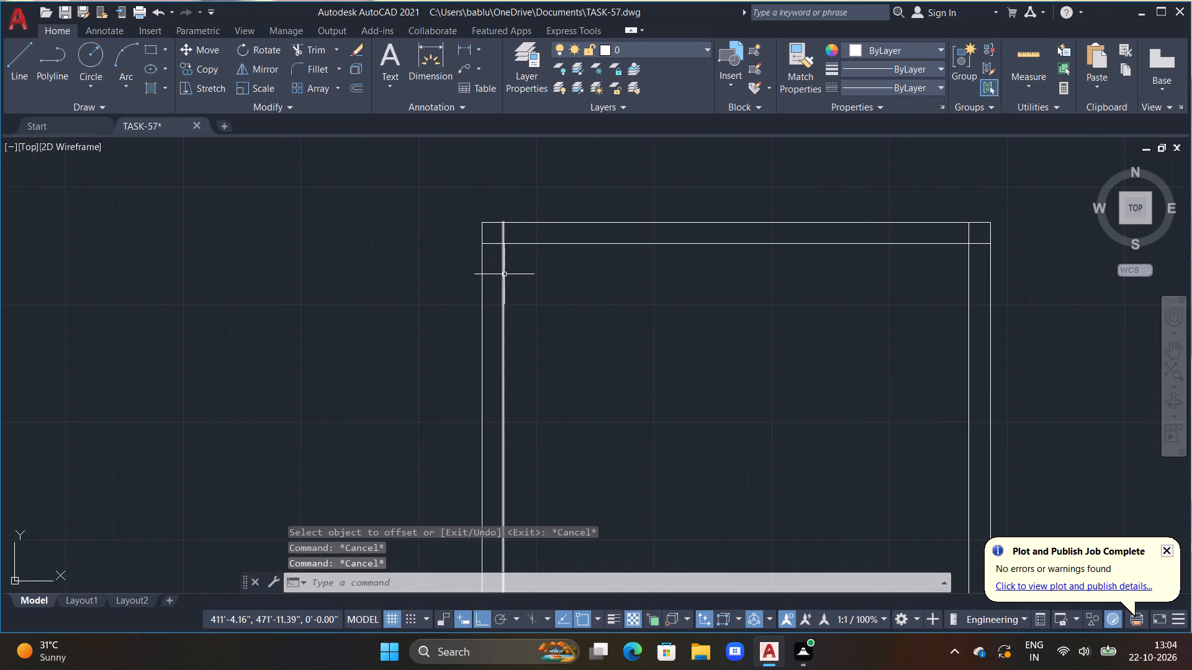
text(TR)
key(space)
double_click(497, 249)
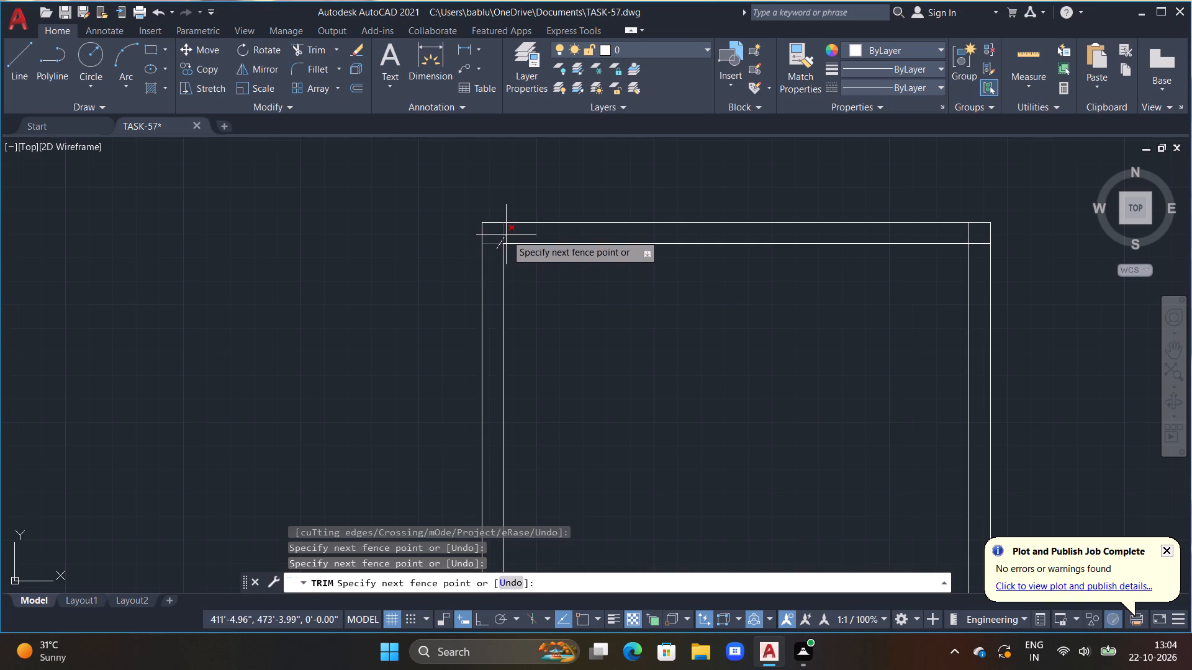
click(507, 233)
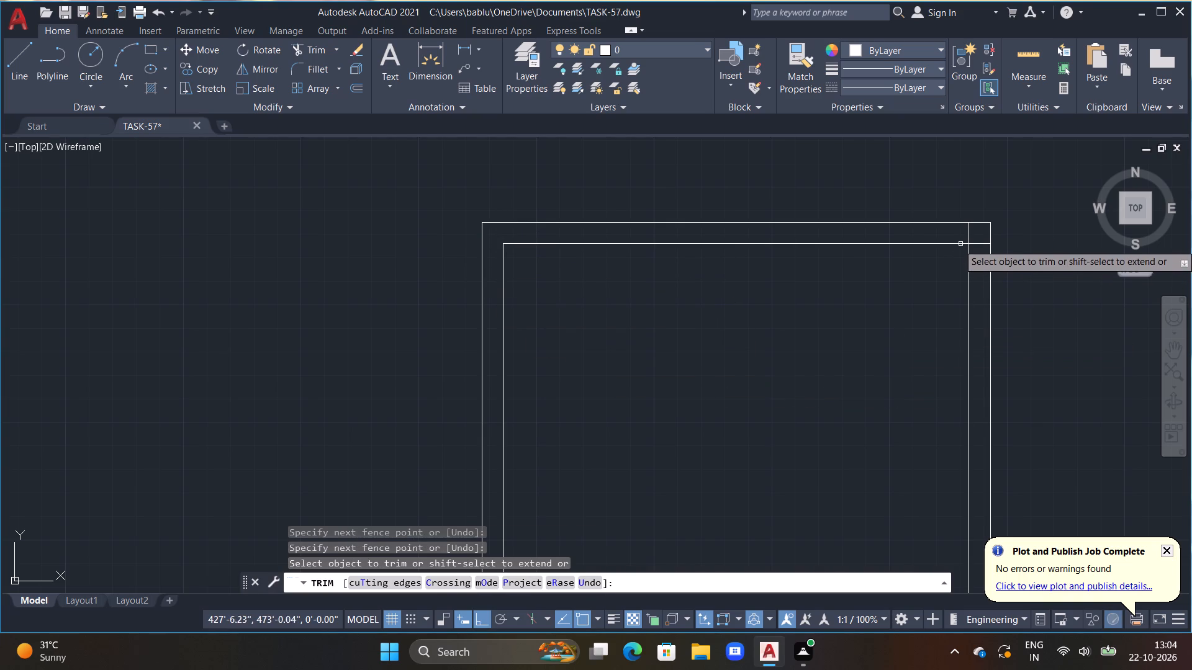
drag(962, 235, 975, 233)
drag(987, 234, 987, 256)
key(Escape)
key(Escape)
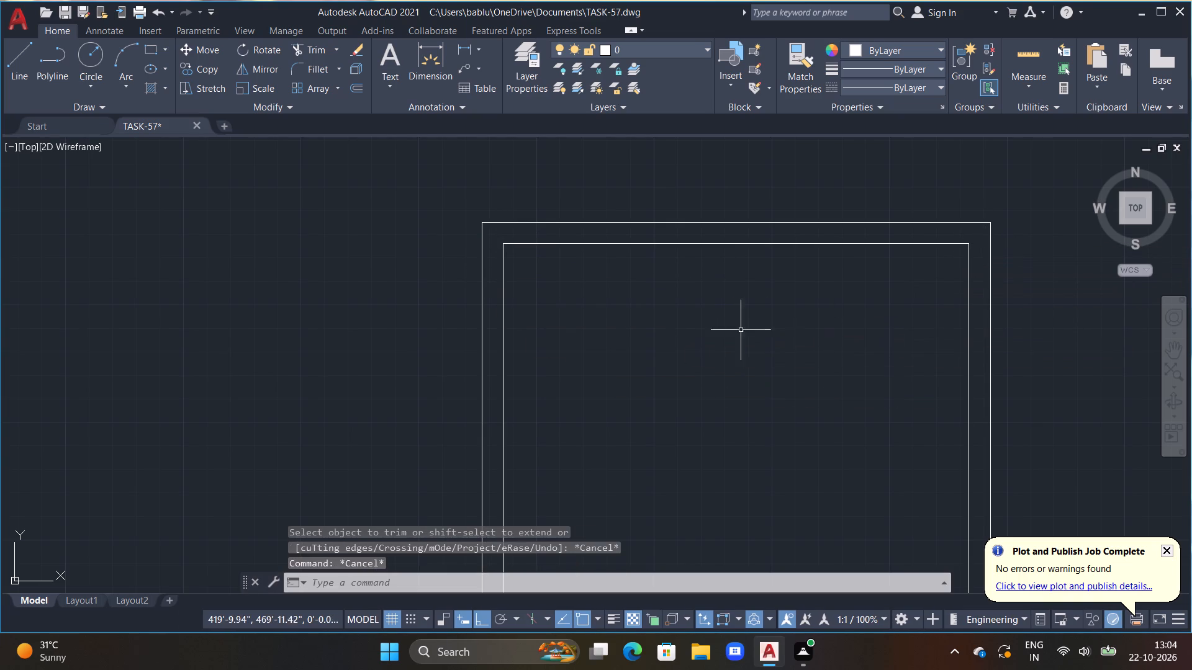
Offset the inner line of the left wall 8' into the building.
scroll(702, 324, down, 1)
middle_drag(701, 324, 599, 297)
key(Escape)
key(Escape)
text(OFF)
key(space)
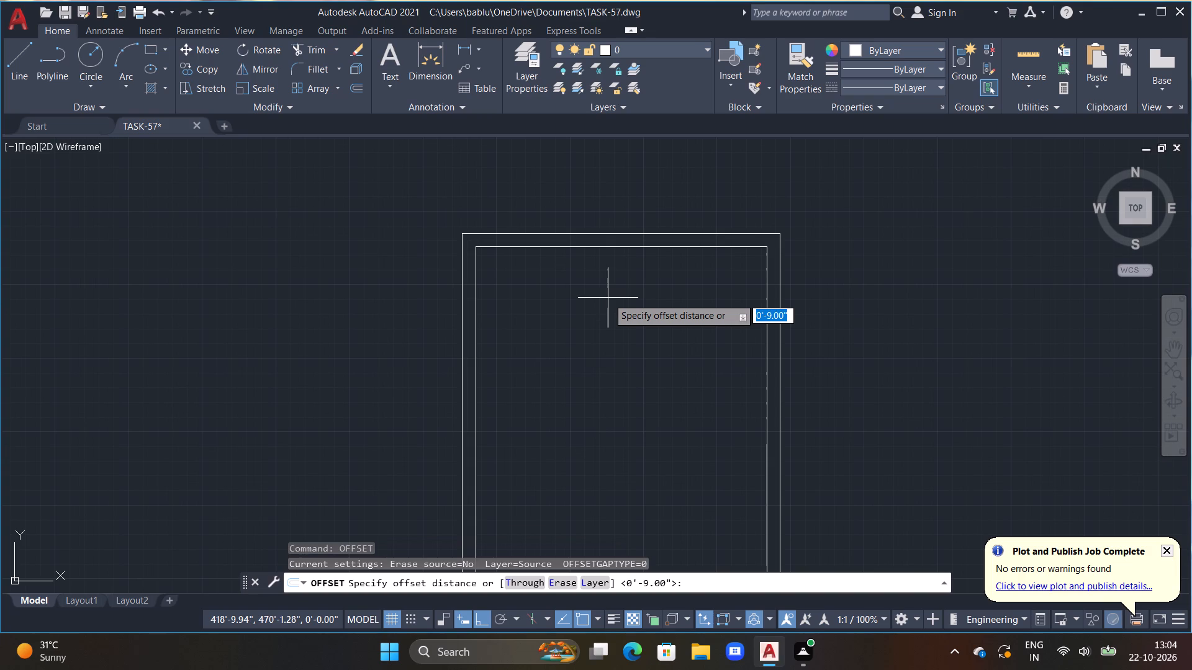
text(8')
key(Return)
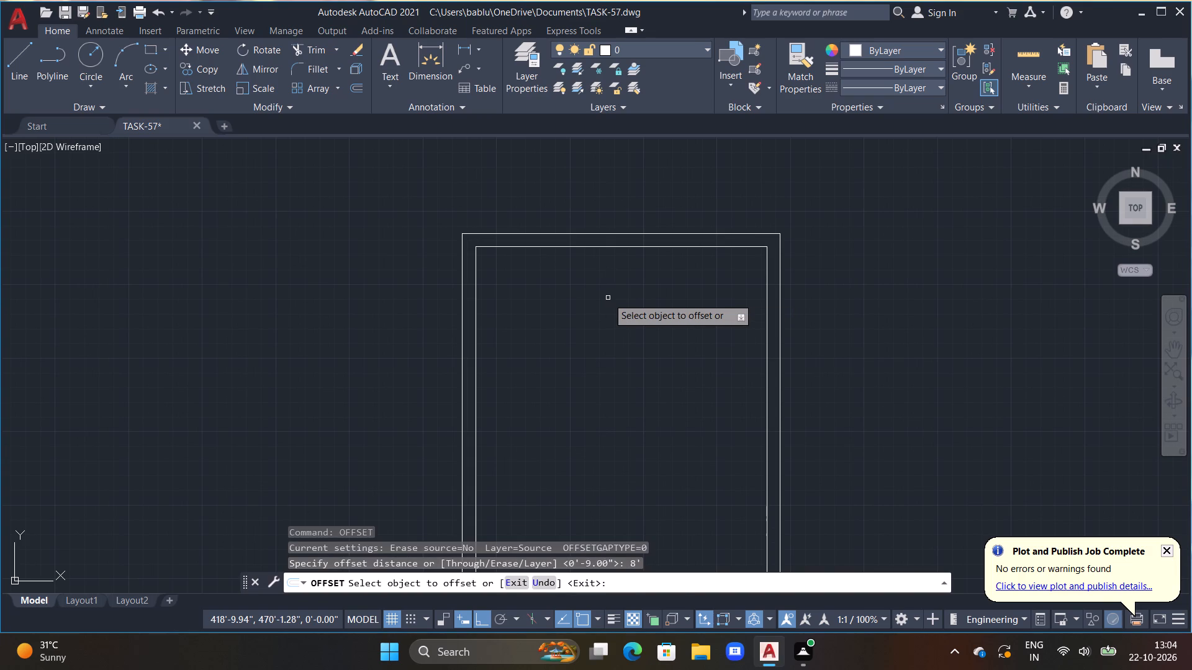
click(476, 323)
double_click(623, 328)
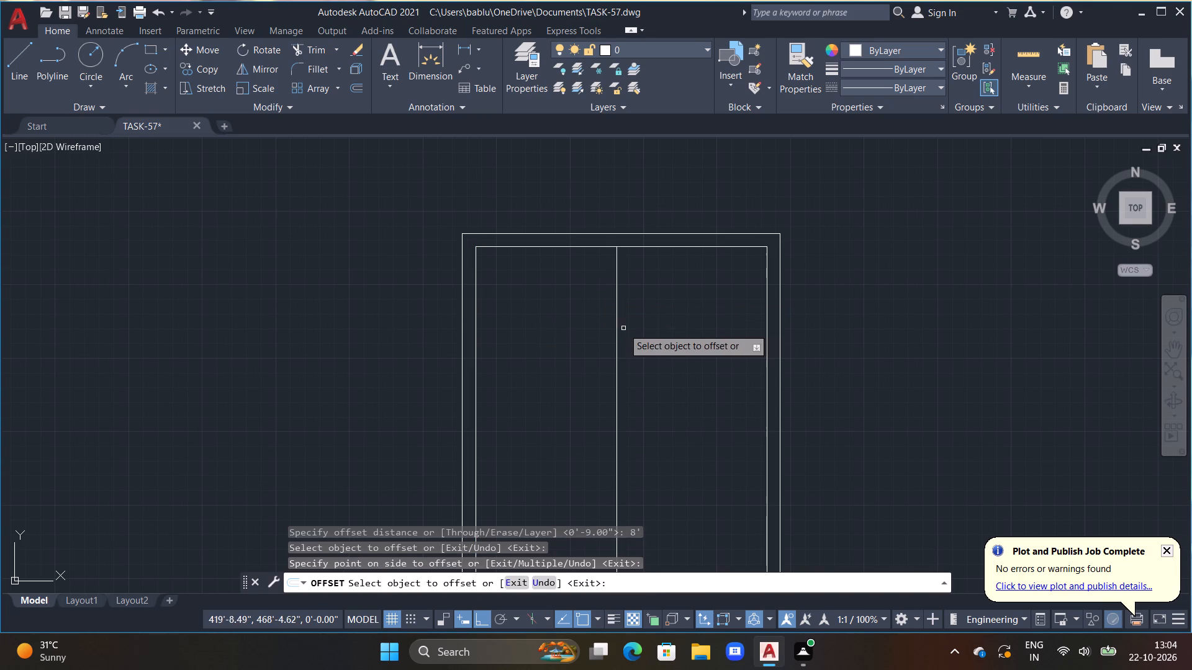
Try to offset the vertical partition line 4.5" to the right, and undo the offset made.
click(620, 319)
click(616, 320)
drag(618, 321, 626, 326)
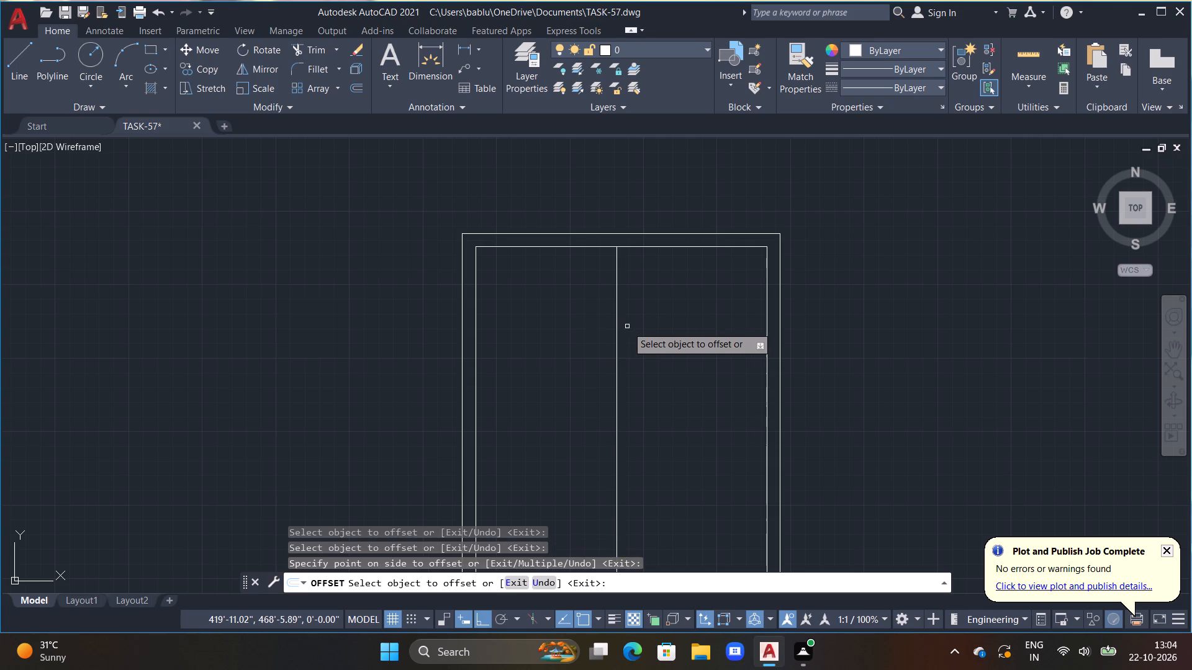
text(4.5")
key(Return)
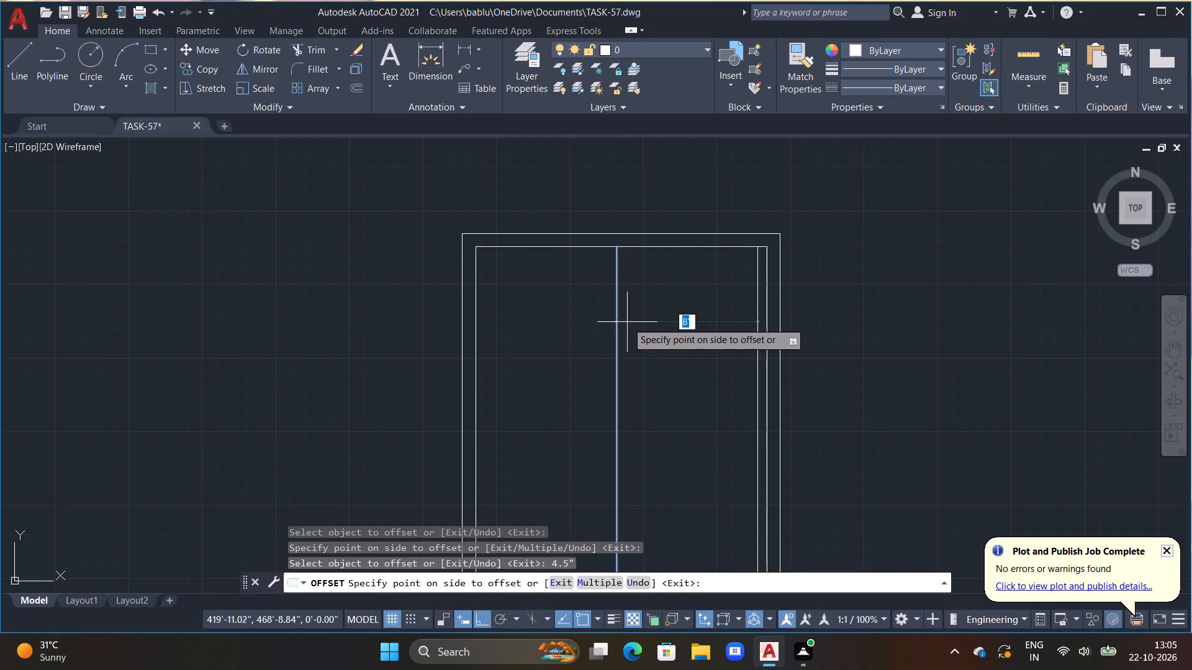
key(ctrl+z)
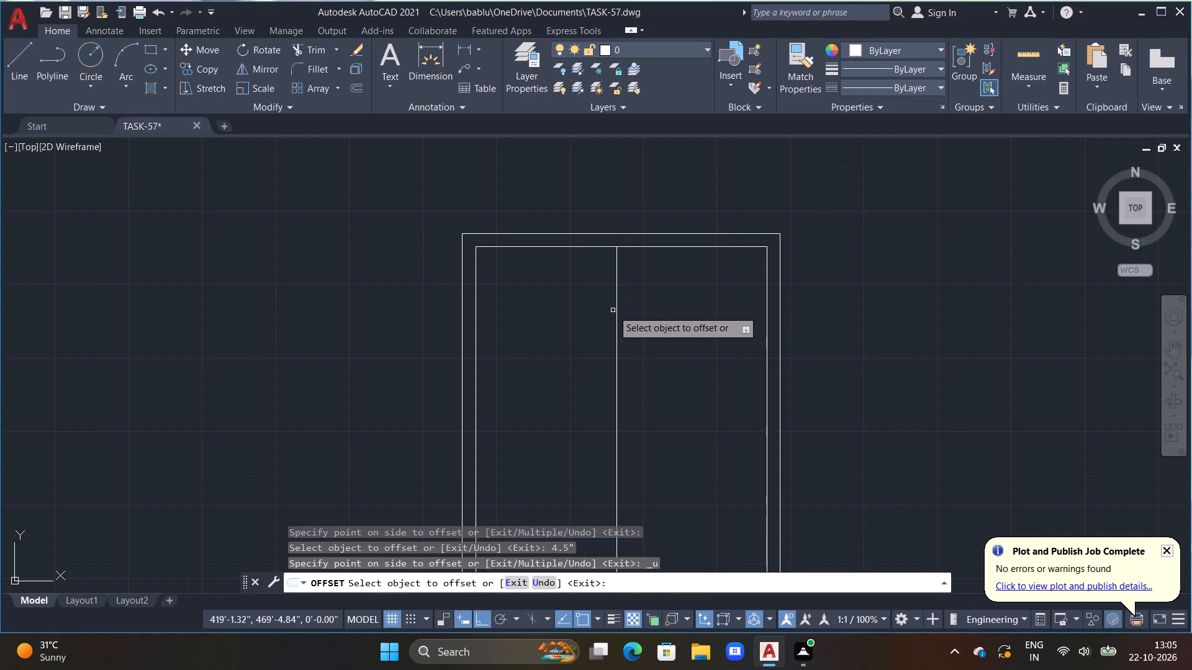
Offset the vertical partition line 4.5" to the right to give the partition its thickness.
click(613, 310)
click(618, 315)
text(4.5")
key(Return)
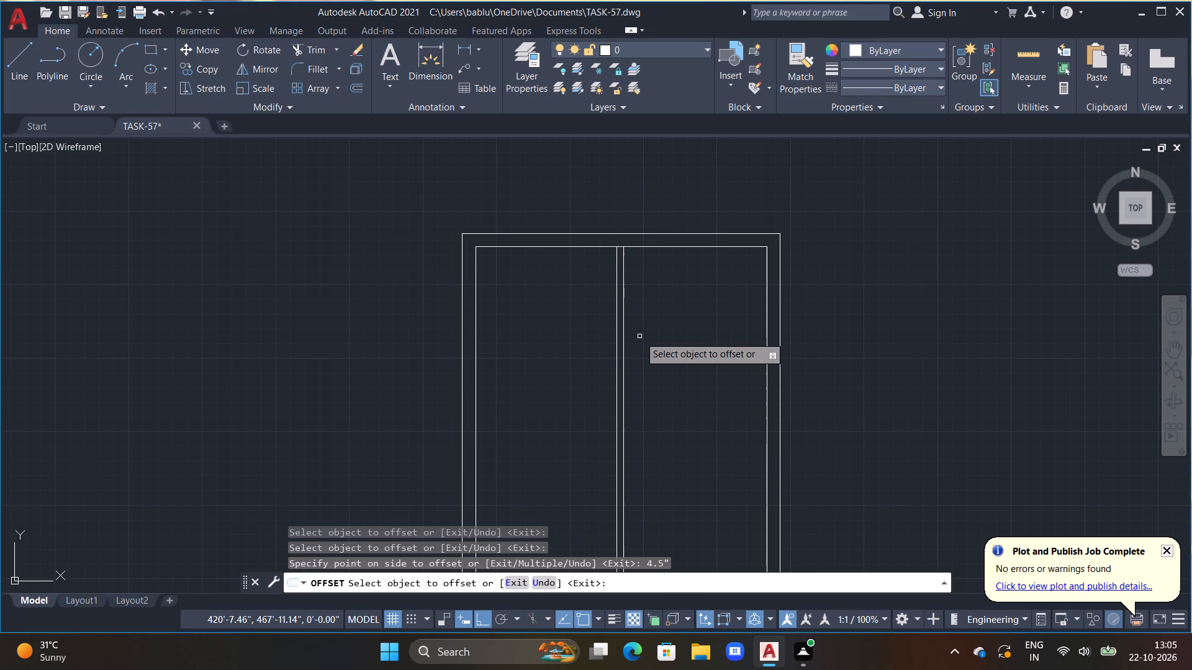
click(623, 310)
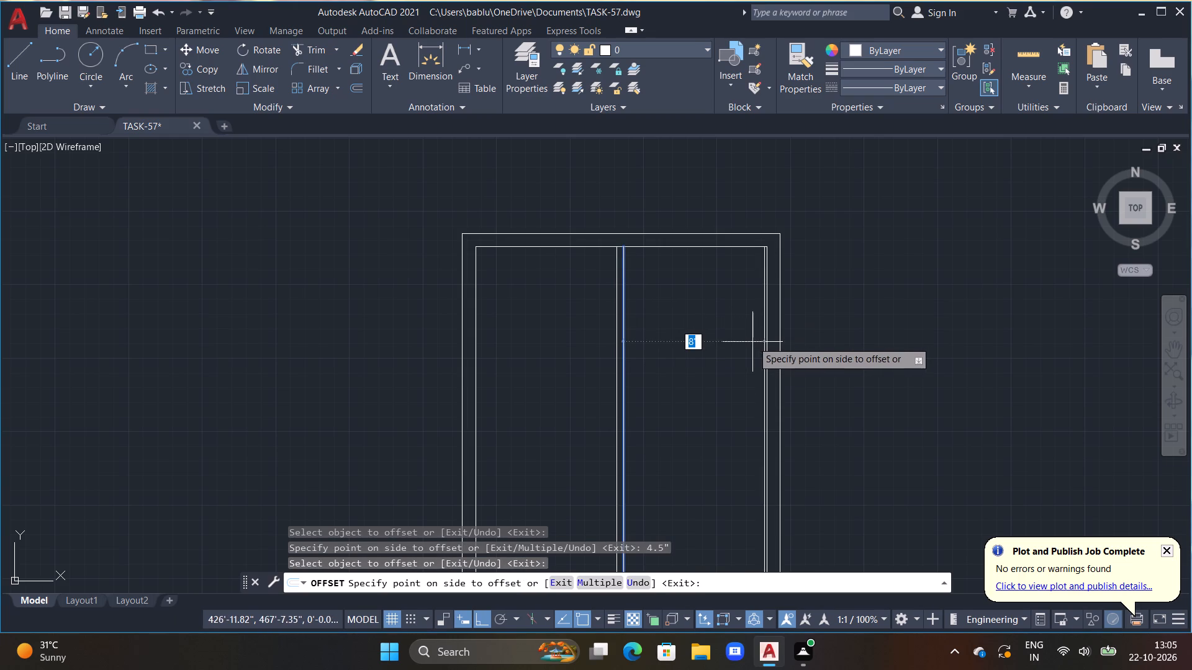
key(Escape)
key(Escape)
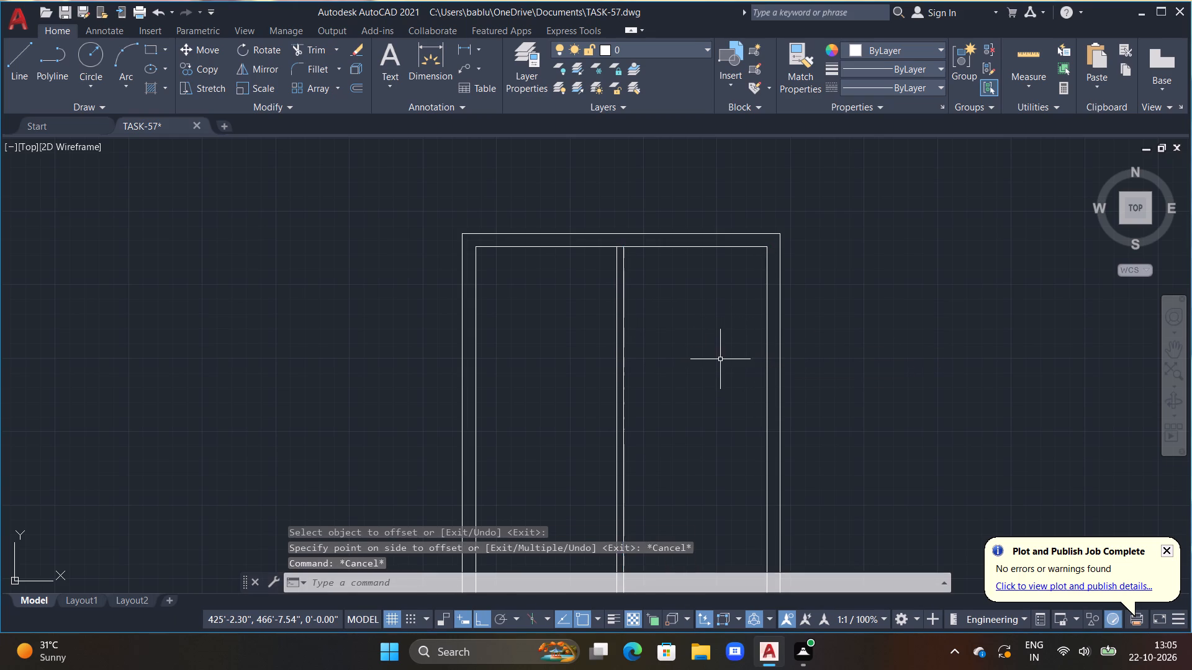
key(Escape)
key(Escape)
Offset the inner line of the top wall 10' downward.
middle_drag(717, 361, 751, 320)
key(Escape)
key(Escape)
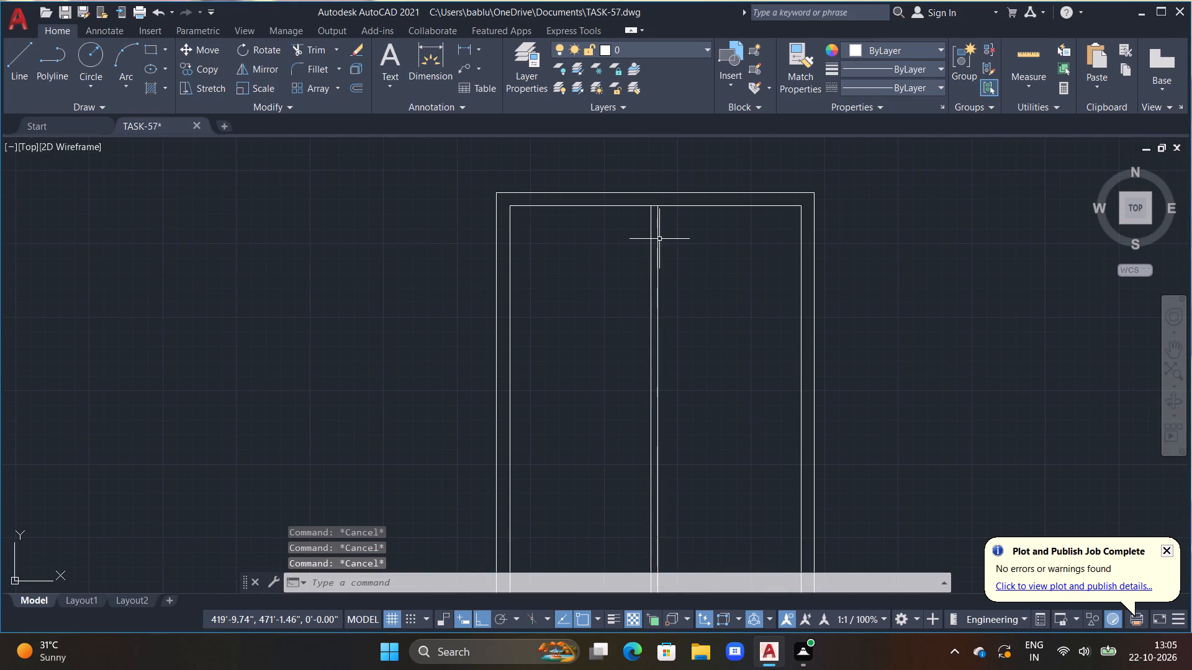
text(OFF)
key(space)
text(10')
key(Return)
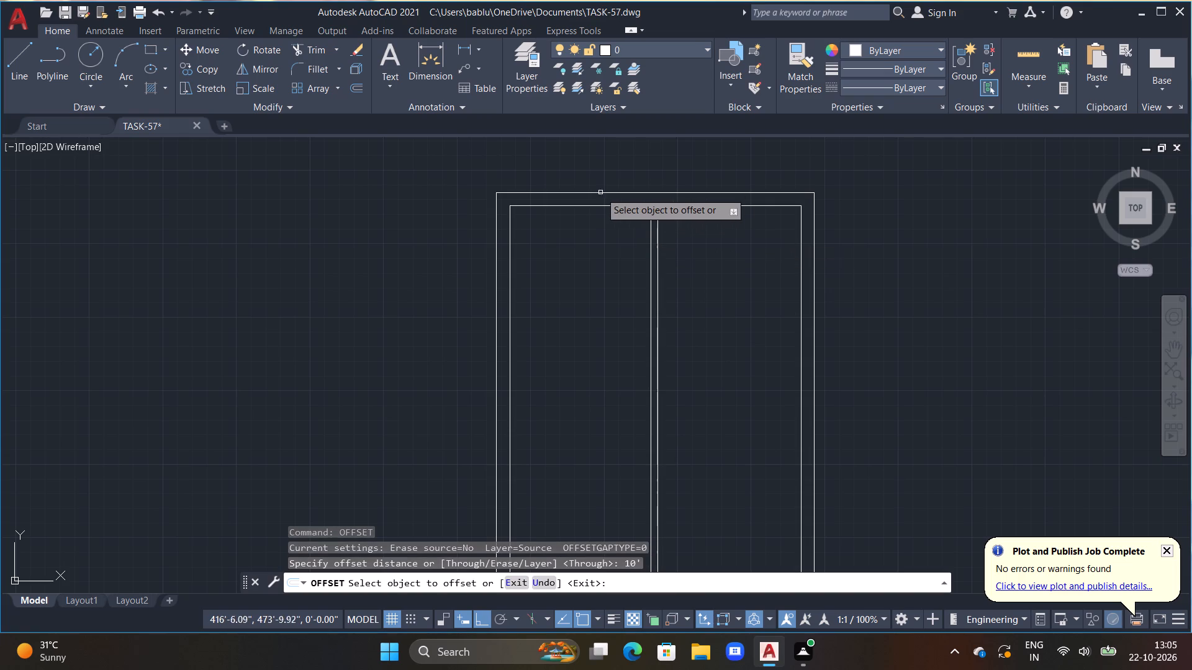
click(592, 204)
click(600, 408)
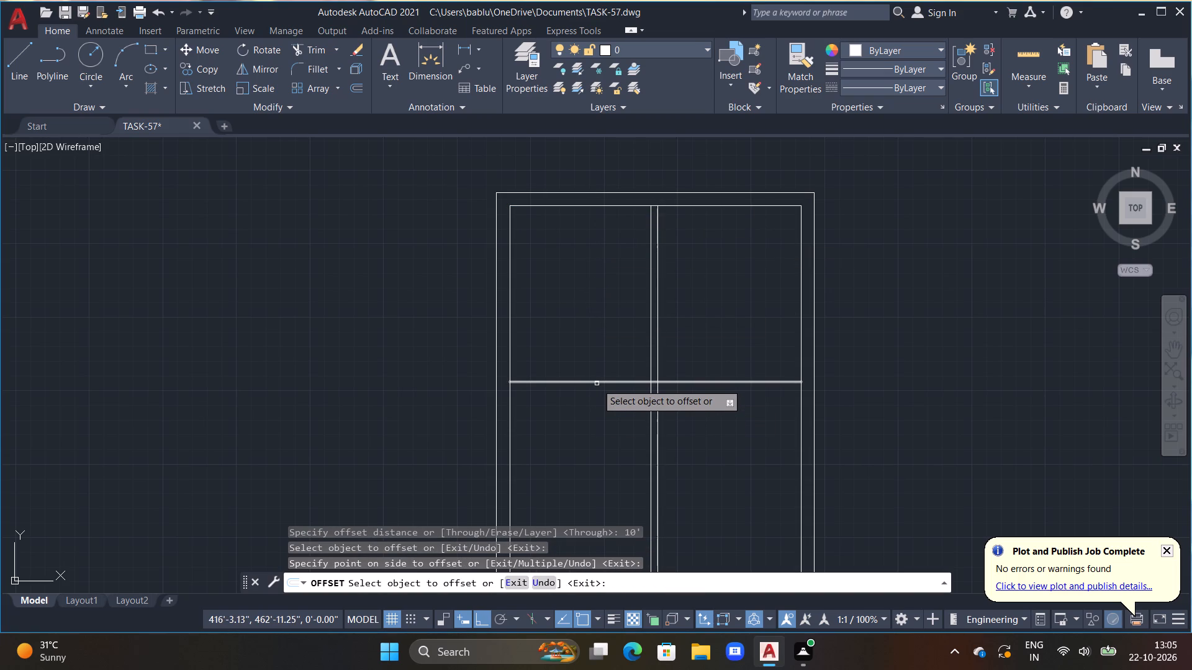
Offset the horizontal partition line 4.5" downward to give the cross partition its thickness.
drag(597, 381, 604, 408)
text(4.5")
key(Return)
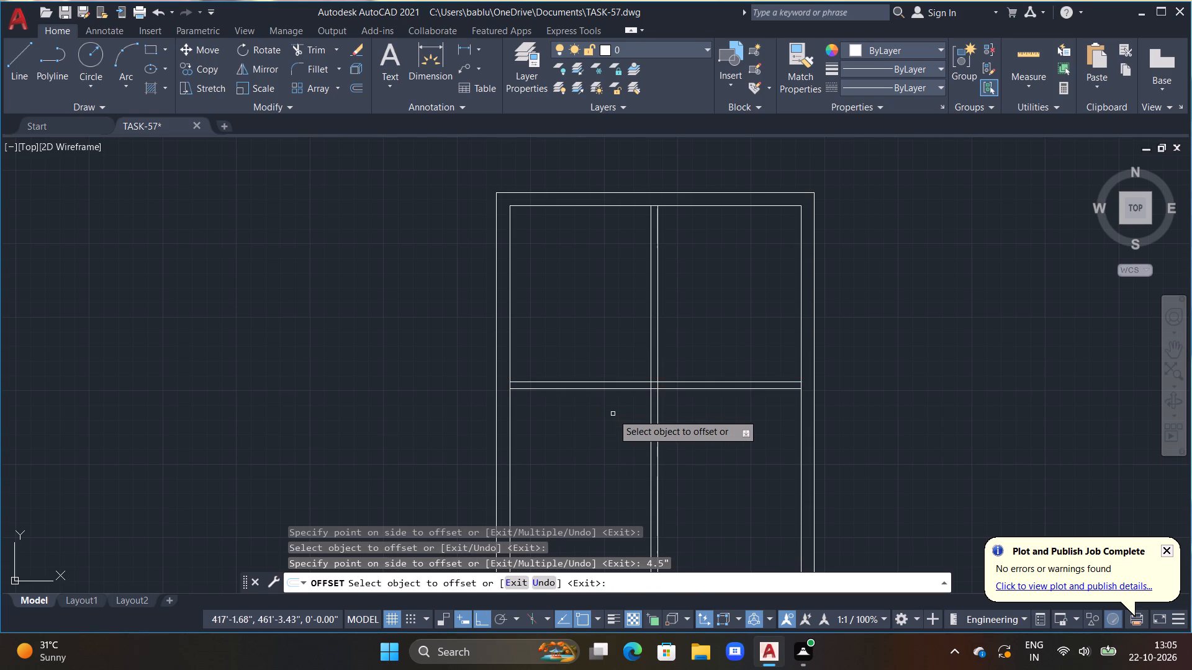
middle_drag(611, 421, 577, 338)
scroll(611, 421, up, 1)
scroll(596, 352, down, 1)
key(grave)
key(Escape)
key(Escape)
key(Escape)
key(Escape)
key(Escape)
key(Escape)
key(Escape)
key(Escape)
key(Escape)
key(Escape)
key(Escape)
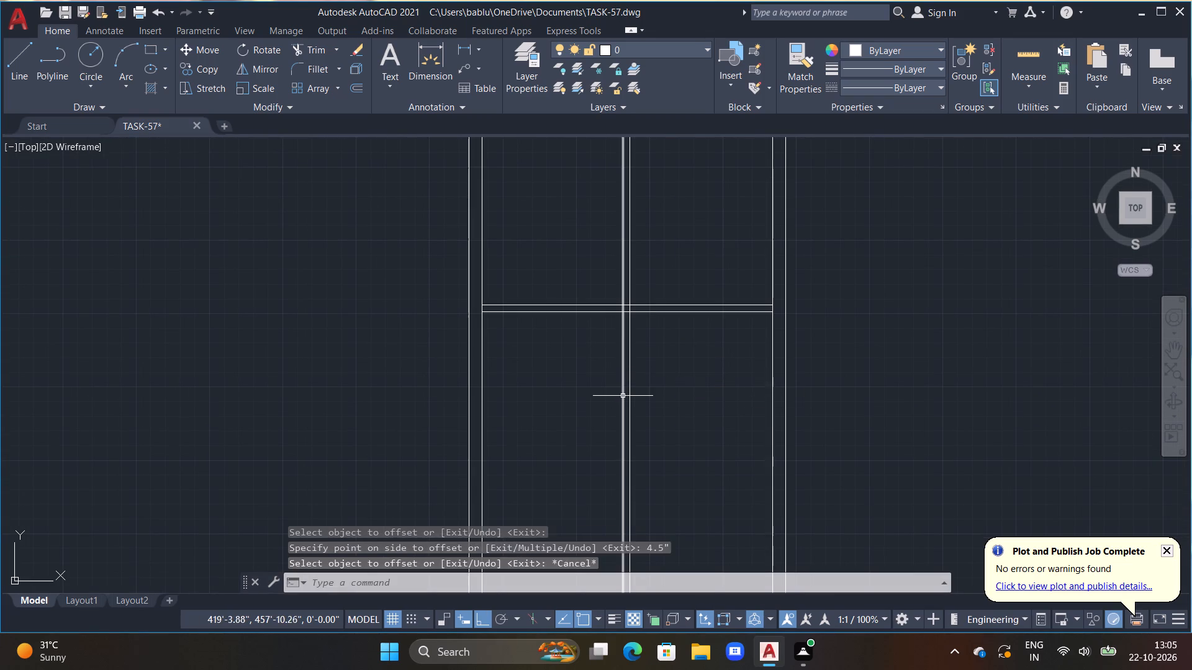
Trim away the two vertical partition lines below the horizontal cross partition.
key(t)
text(R)
key(space)
drag(654, 377, 548, 417)
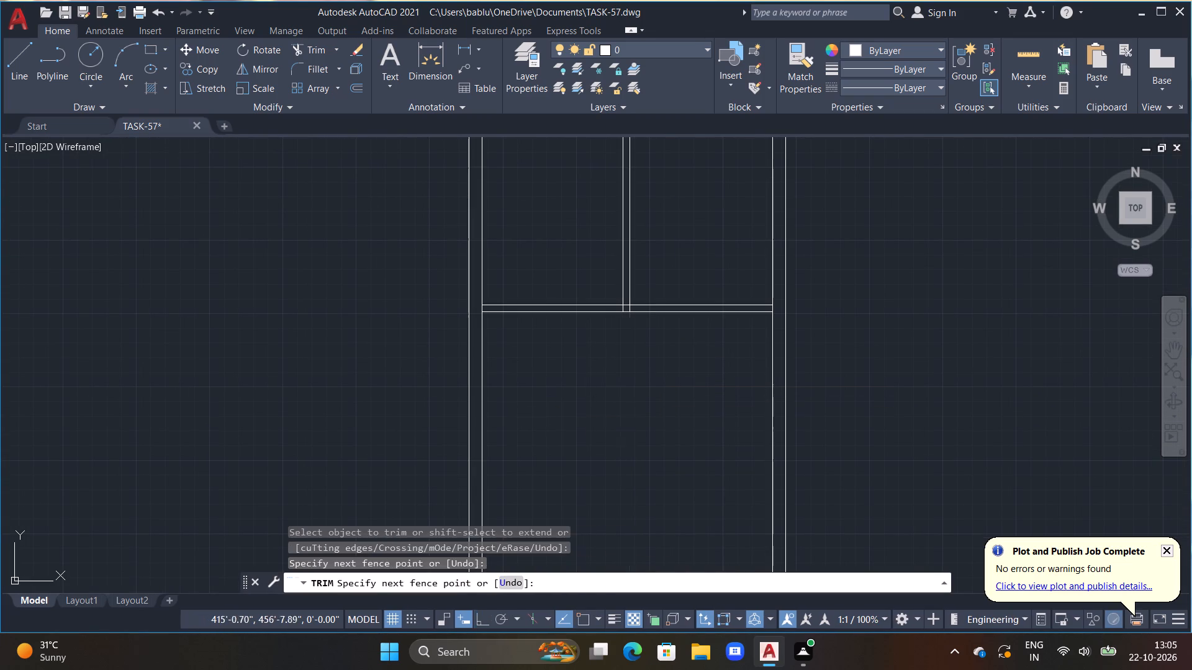
middle_drag(624, 355, 624, 398)
key(Escape)
key(Escape)
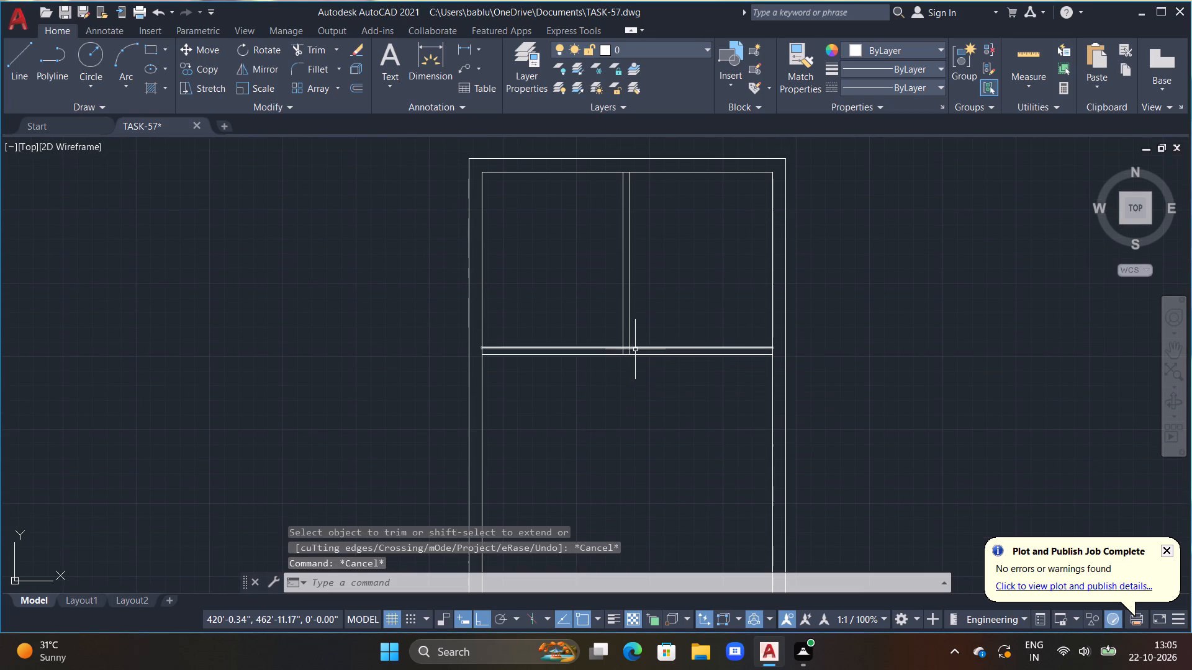
Form a second vertical partition by offsetting the right wall's inner line 4' inward, and that copy 4.5" to the left.
middle_drag(661, 409, 657, 378)
key(Escape)
key(Escape)
key(Escape)
text(OFF)
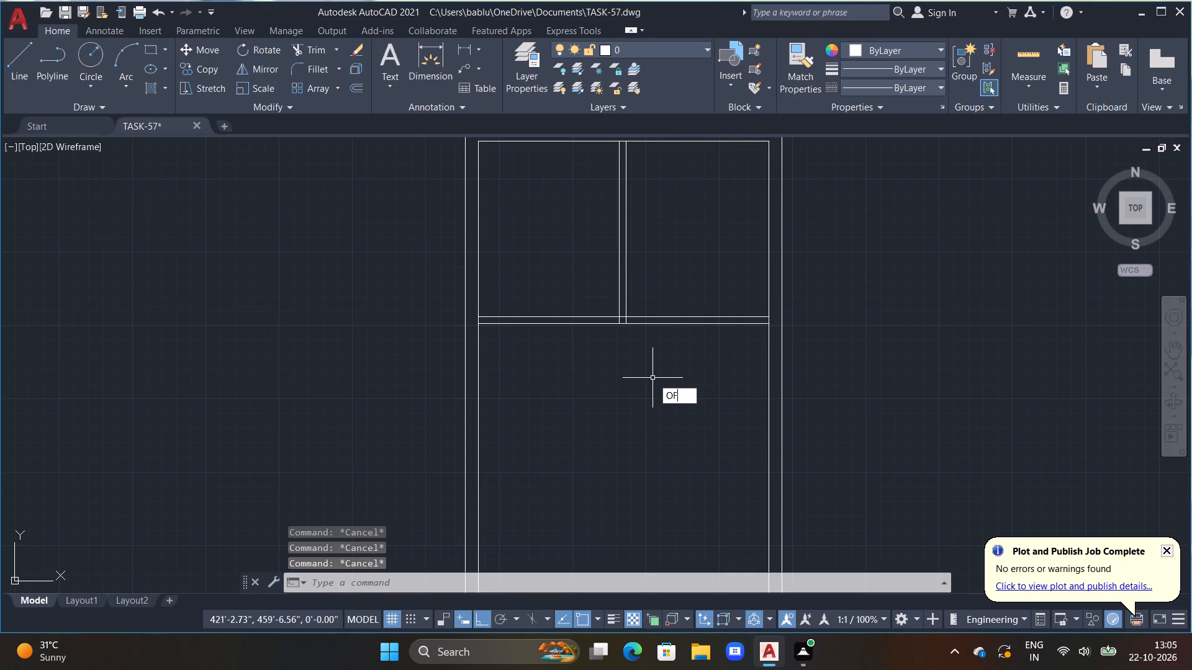
key(space)
text(4')
key(Return)
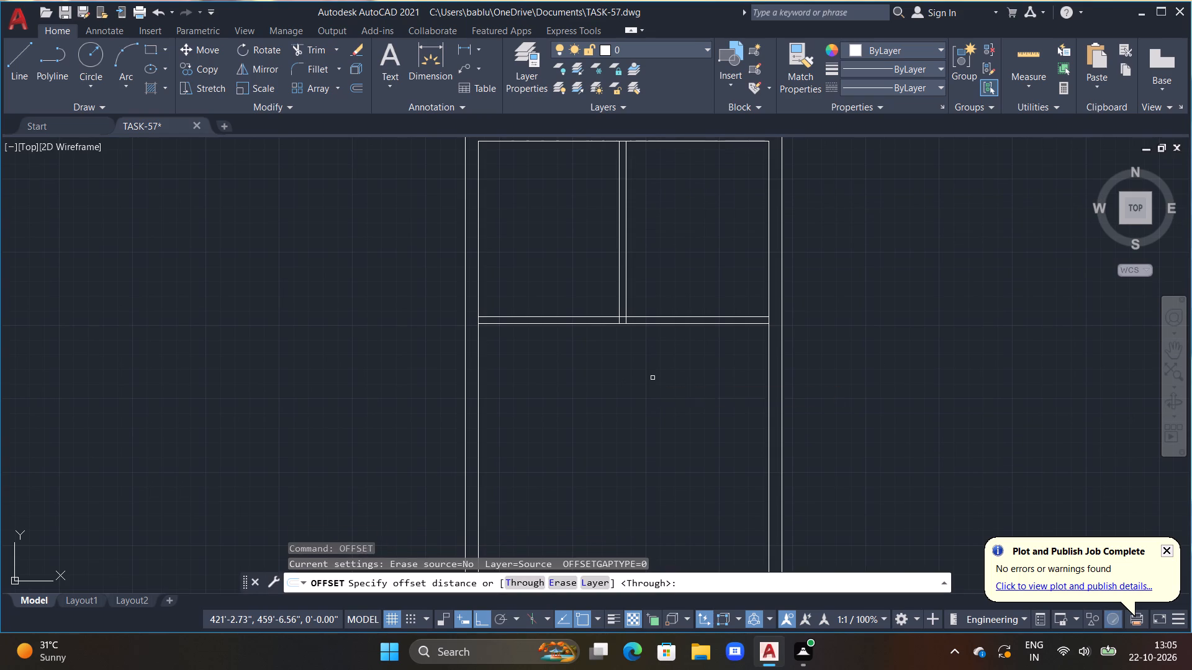
click(767, 405)
drag(767, 405, 761, 406)
click(656, 415)
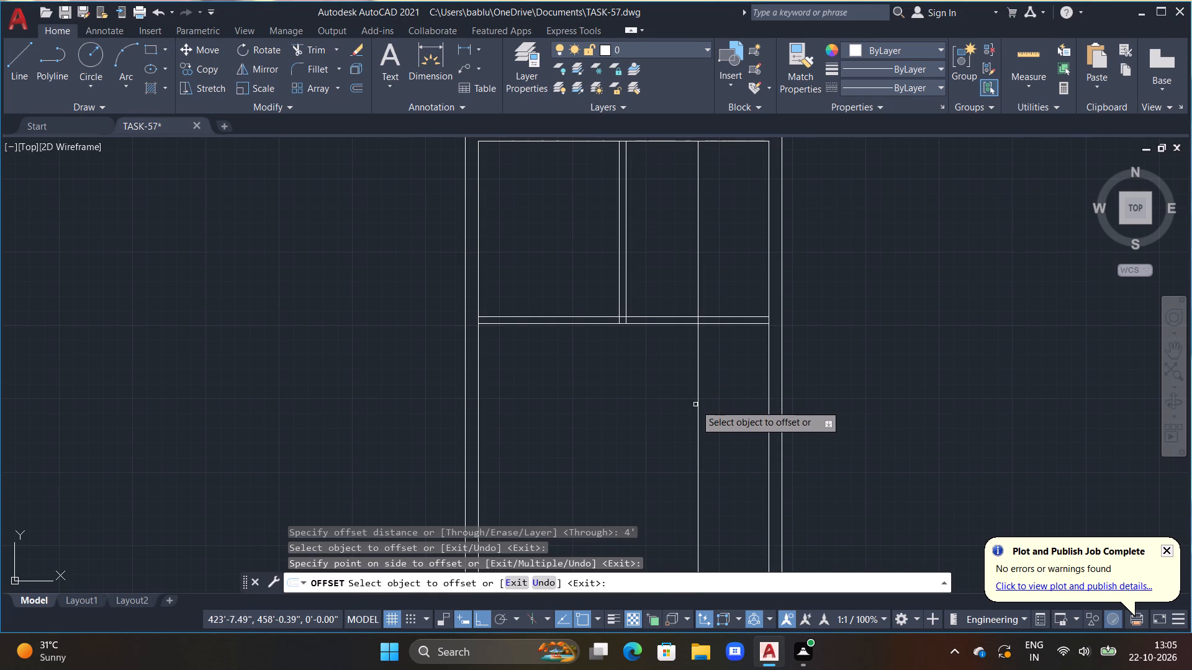
click(697, 406)
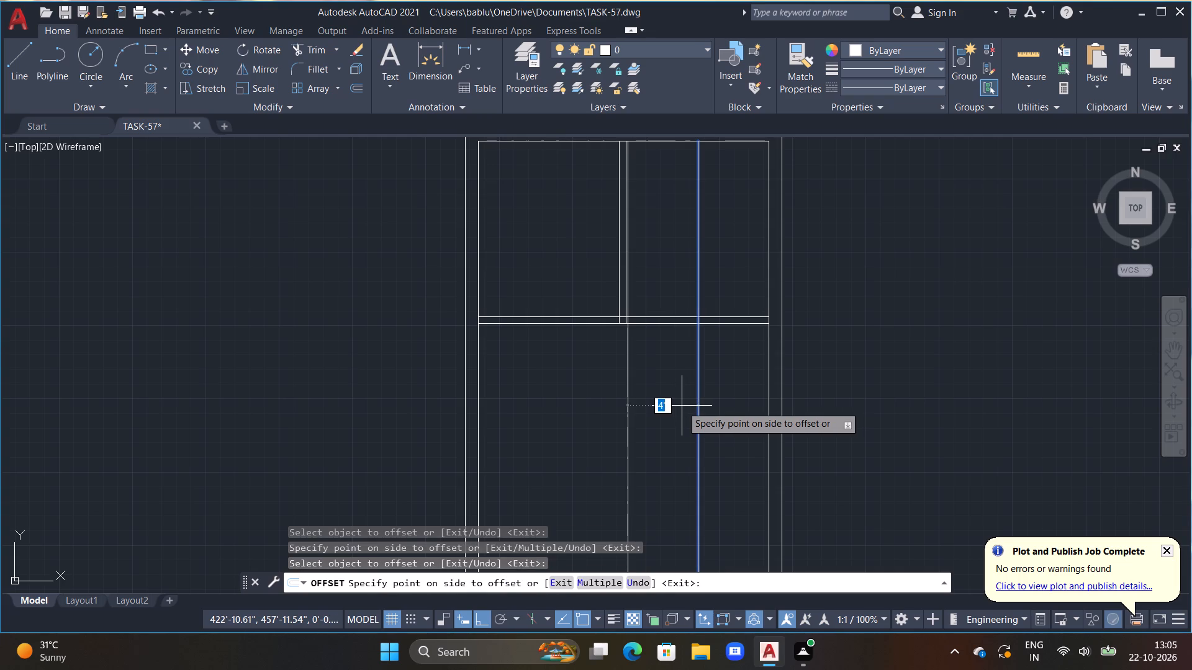
text(4.5")
key(Return)
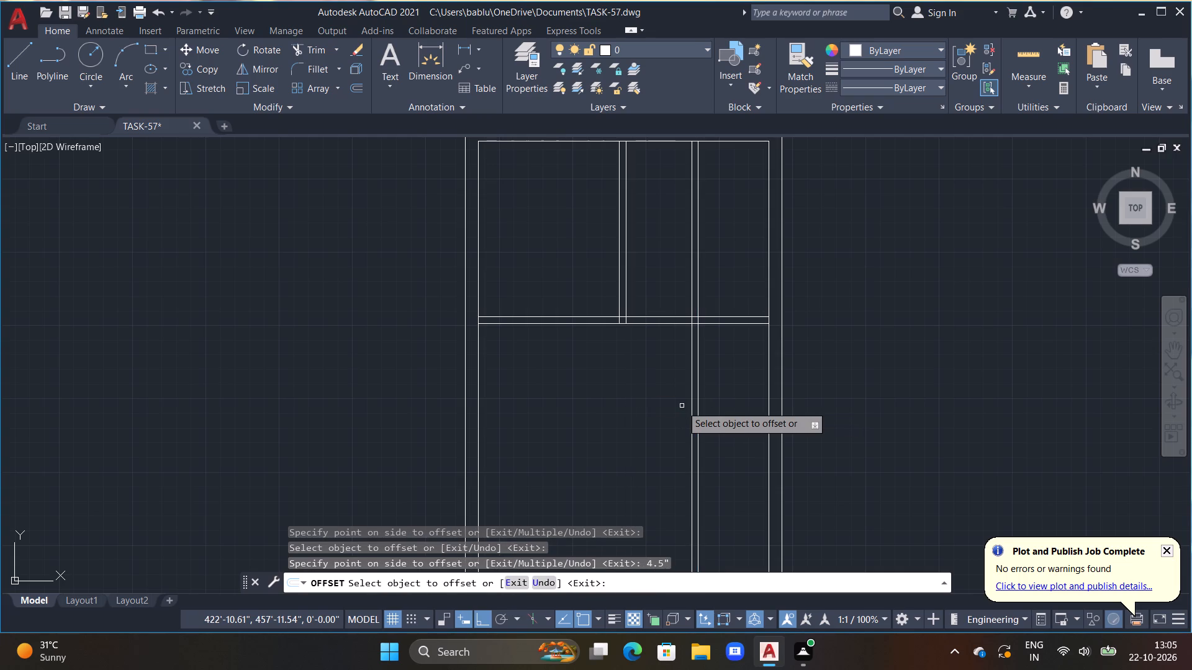
Form a second cross partition by offsetting the first one's lower line 7' downward, and that copy 4.5" further down.
click(721, 325)
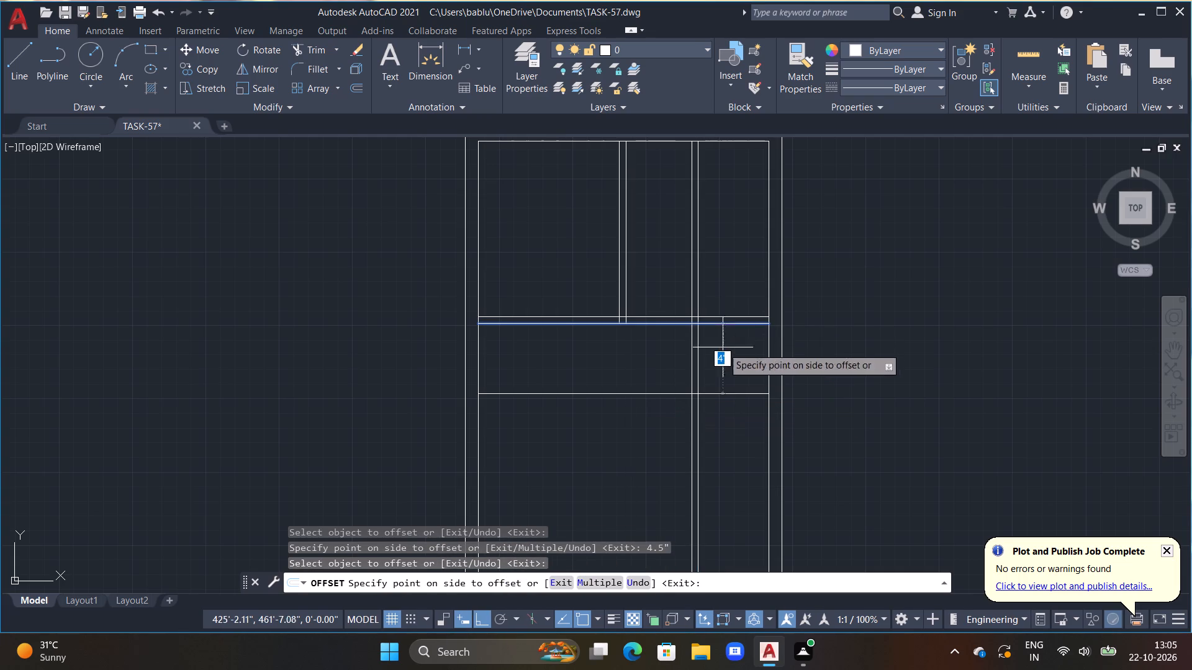
text(7')
key(Return)
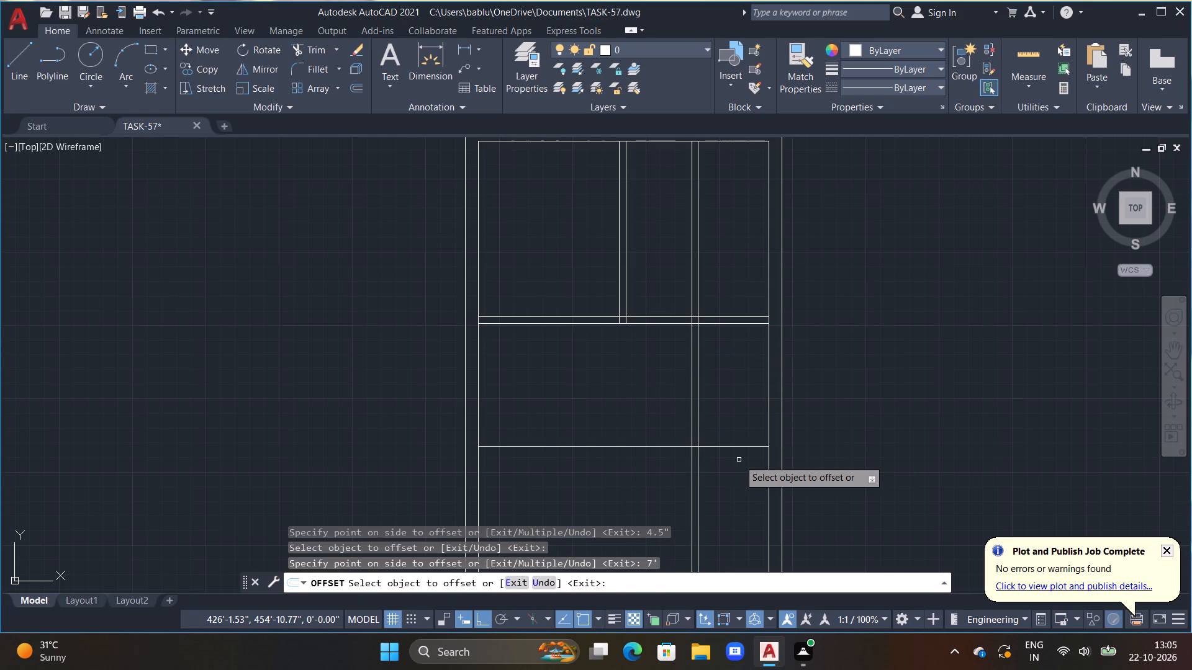
drag(742, 448, 742, 460)
text(4.5)
key(shift+quotedbl)
key(Return)
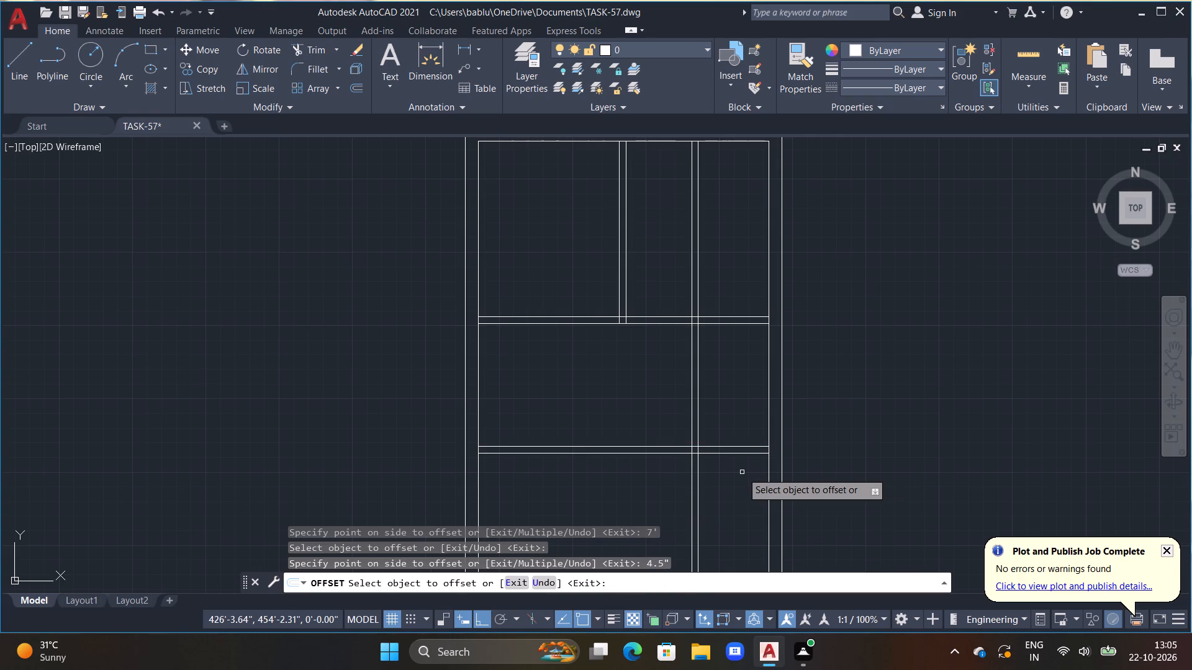
key(Escape)
middle_drag(593, 400, 594, 371)
scroll(594, 371, up, 1)
key(Escape)
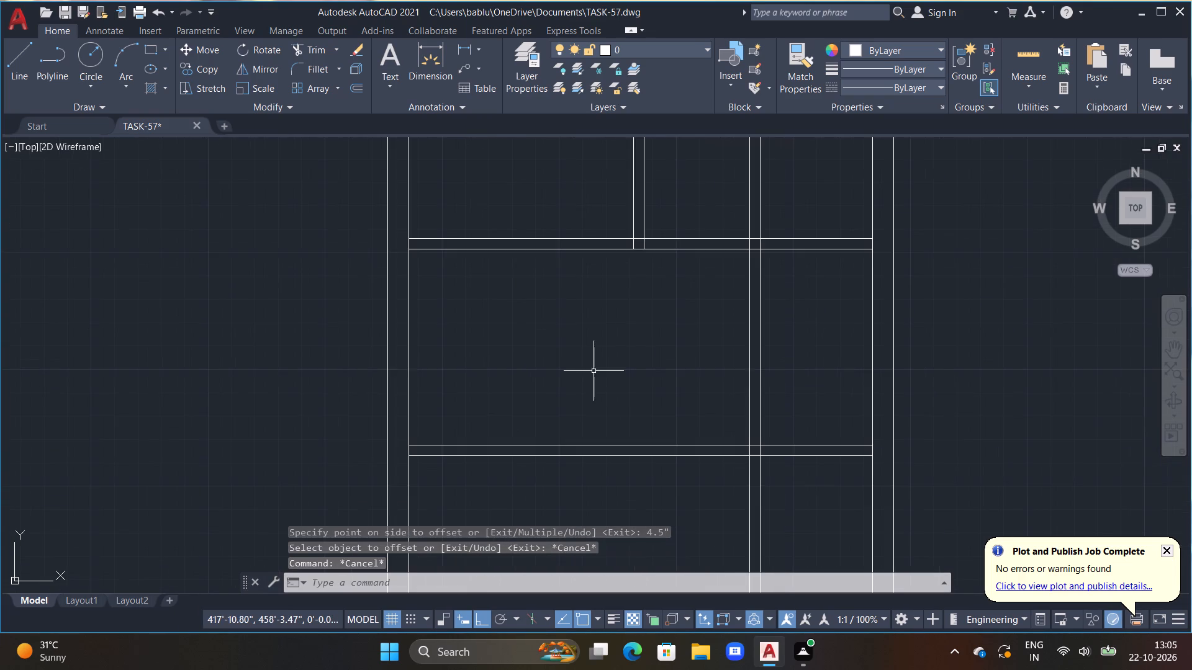
Draw a vertical line about 1'-5" long across the upper cross partition, between the left wall and the first vertical partition.
scroll(636, 326, down, 1)
middle_drag(628, 344, 611, 402)
middle_drag(616, 381, 617, 416)
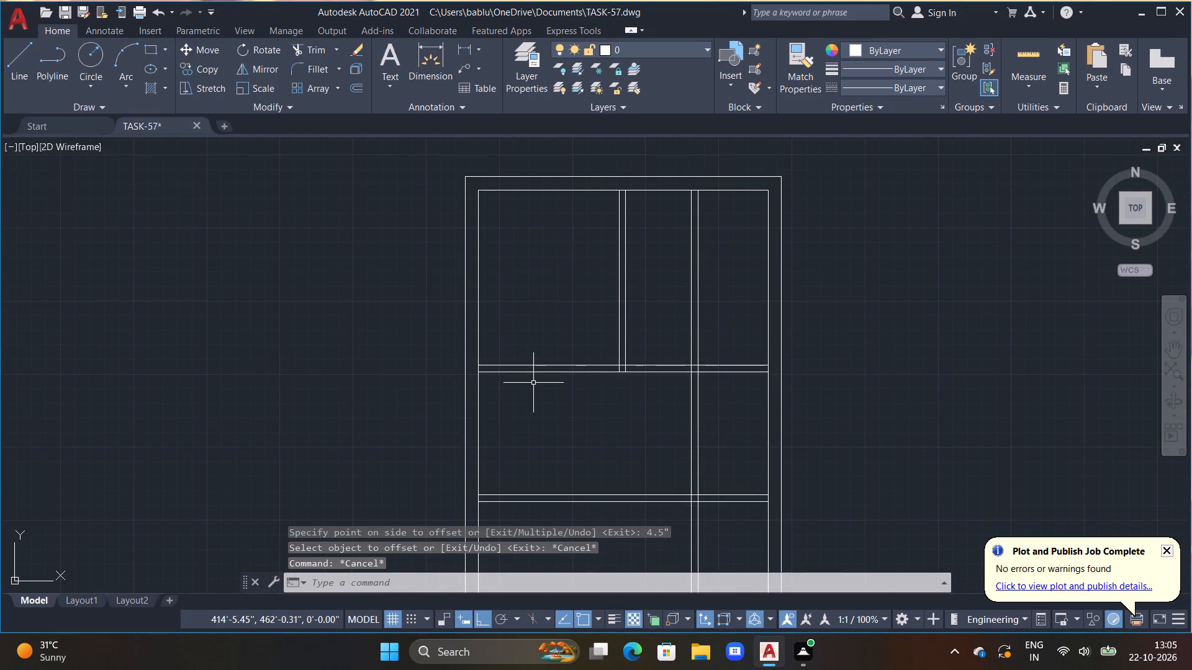
middle_drag(555, 387, 596, 391)
scroll(576, 359, up, 2)
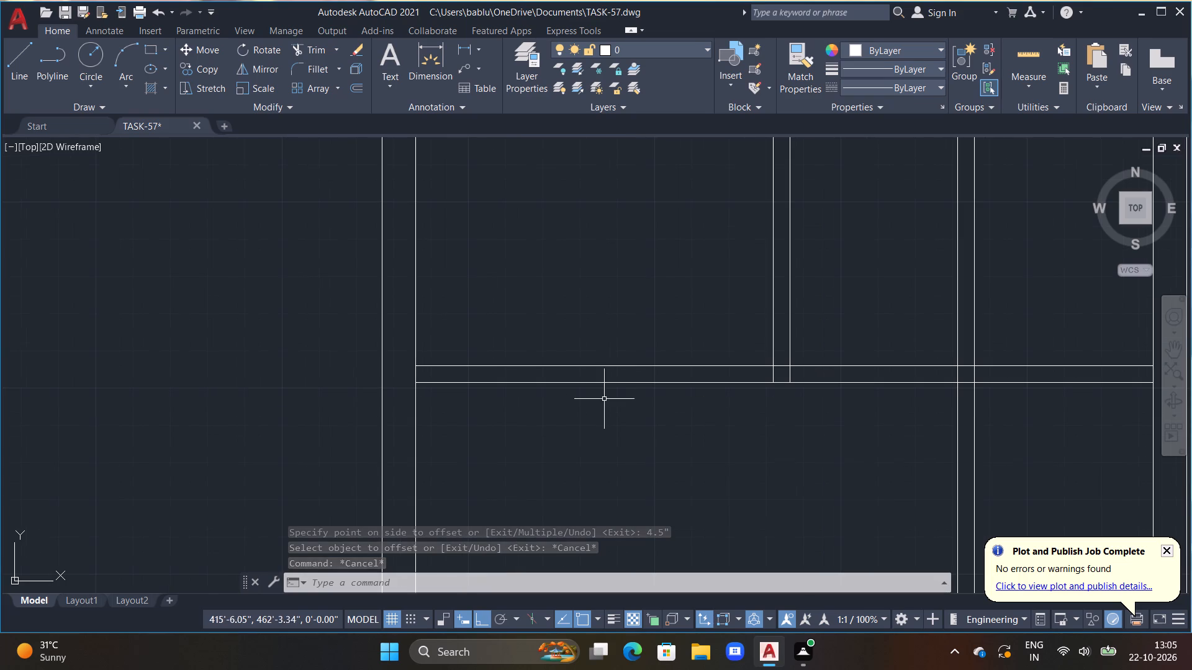
text(L)
key(space)
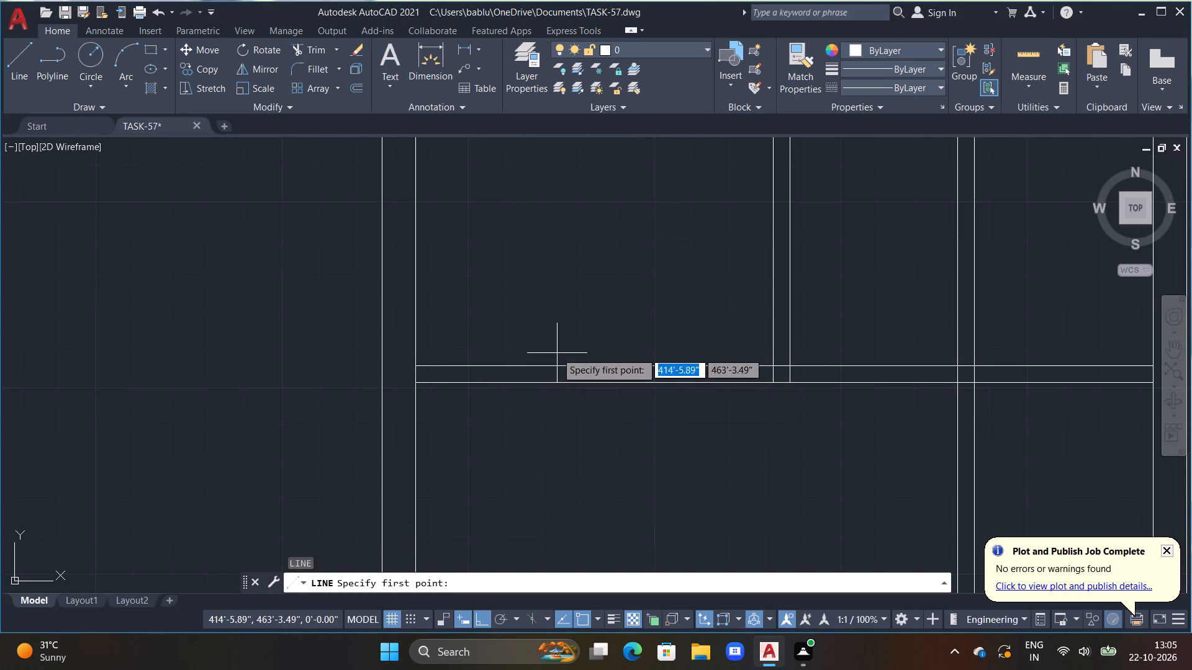
click(572, 355)
double_click(584, 419)
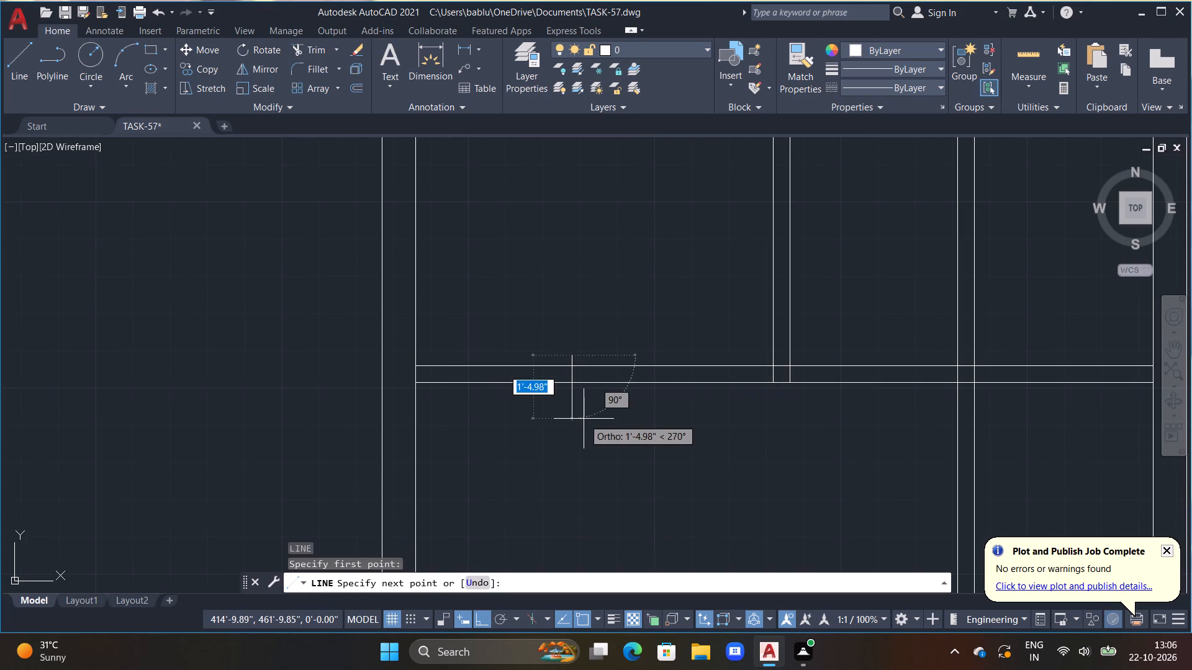
key(Escape)
Trim the short line's ends, the left wall junction, and the upper cross partition from that line to the first vertical partition.
text(TR)
key(space)
drag(582, 399, 553, 404)
drag(418, 374, 431, 373)
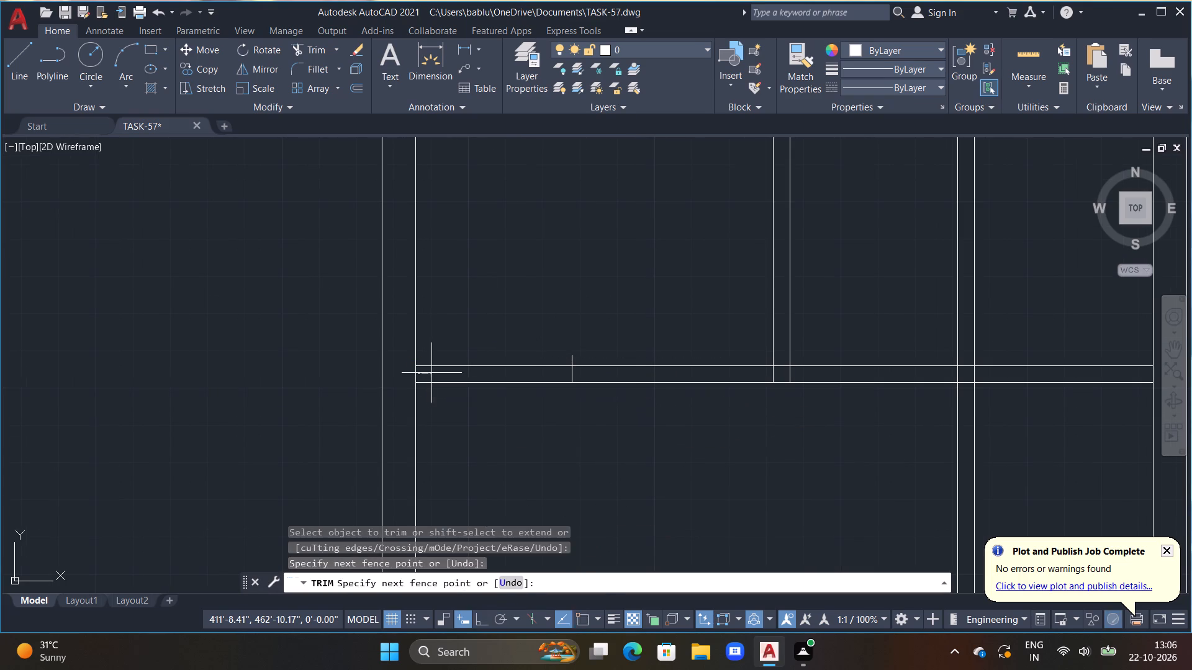
drag(431, 373, 412, 373)
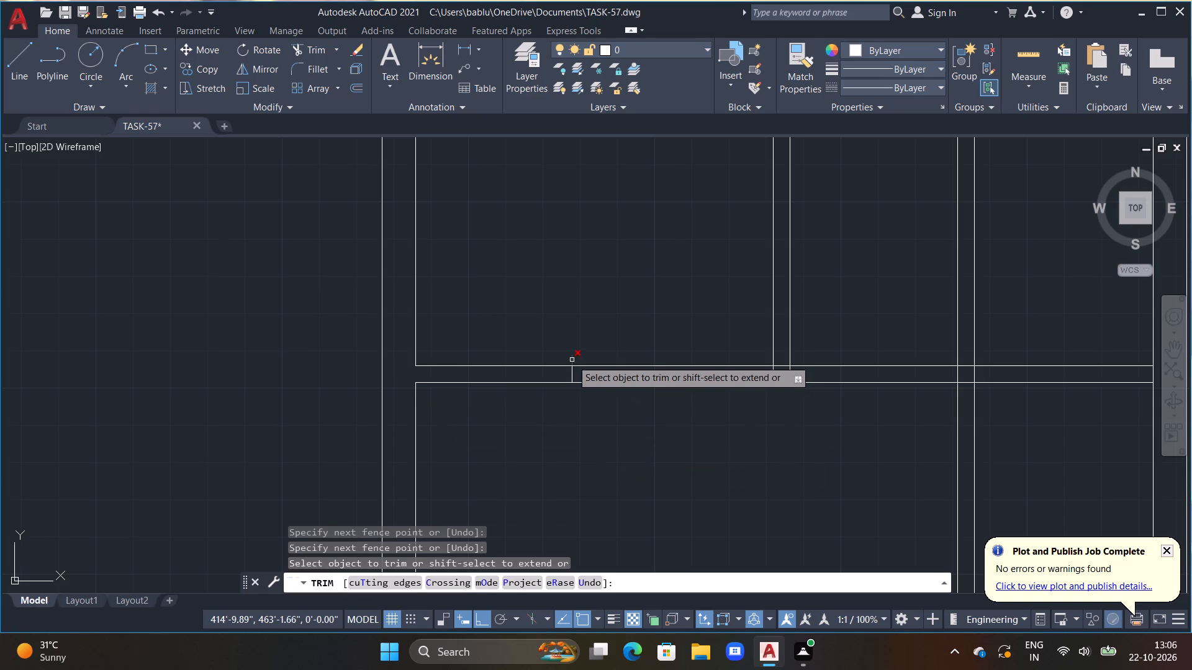
click(567, 357)
drag(572, 357, 614, 435)
drag(626, 413, 636, 330)
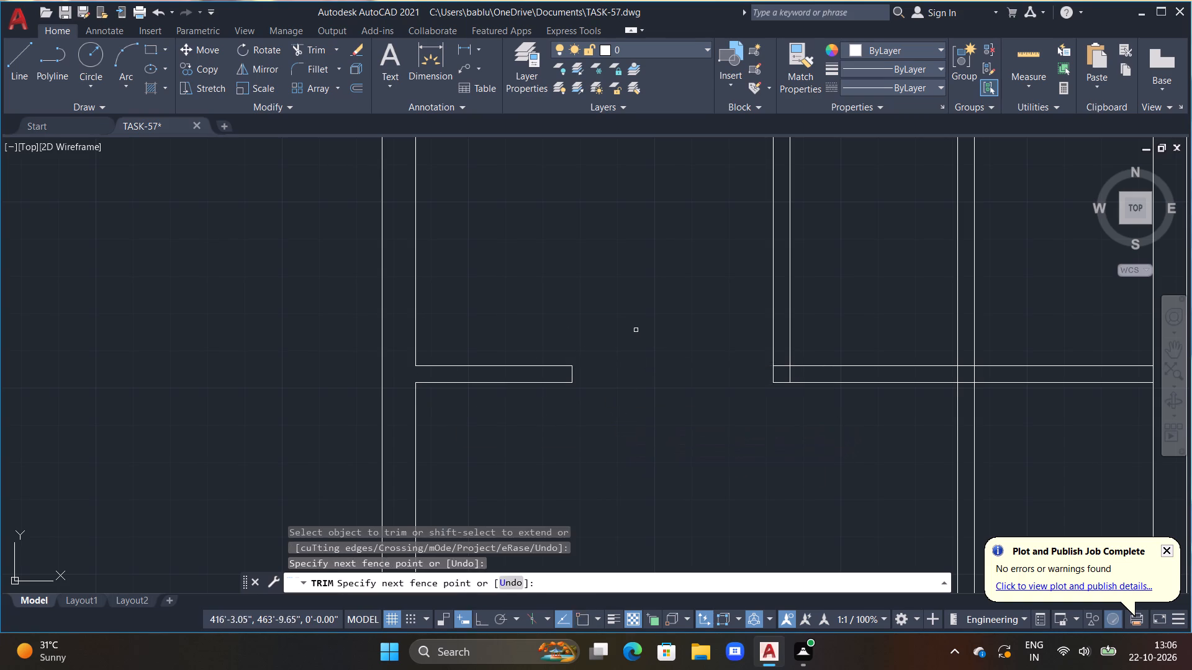
Trim the upper cross partition line where it crosses the foot of the first vertical partition.
middle_drag(819, 422, 694, 427)
scroll(679, 388, down, 1)
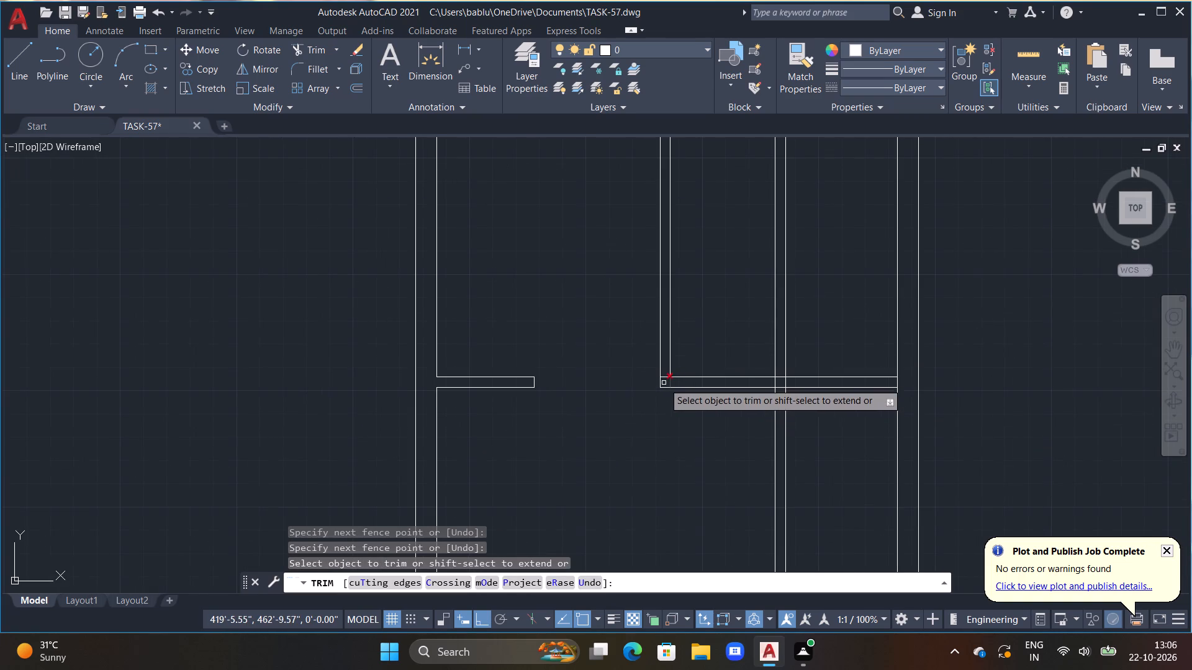
scroll(664, 383, up, 1)
click(664, 374)
key(Escape)
key(Escape)
key(Escape)
key(Escape)
key(Escape)
key(Escape)
key(Escape)
key(Escape)
key(Escape)
key(Escape)
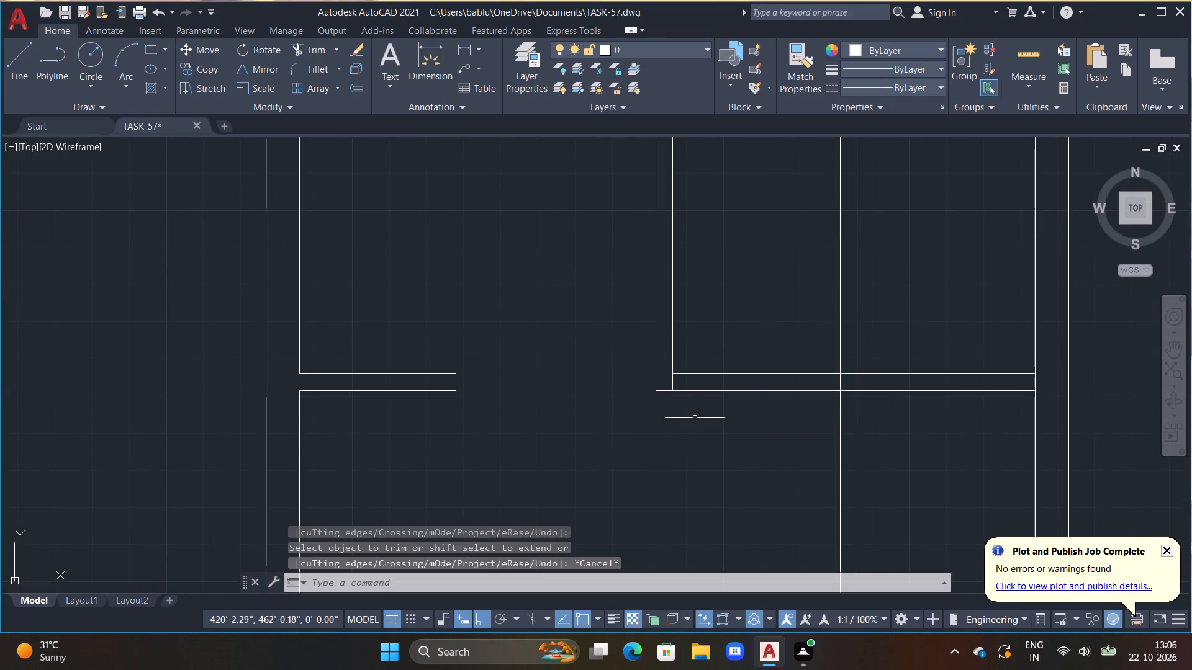
Start an offset with a 3'6" distance, but offset the first vertical partition's right-hand line 1'6" to the right.
text(OFF)
key(space)
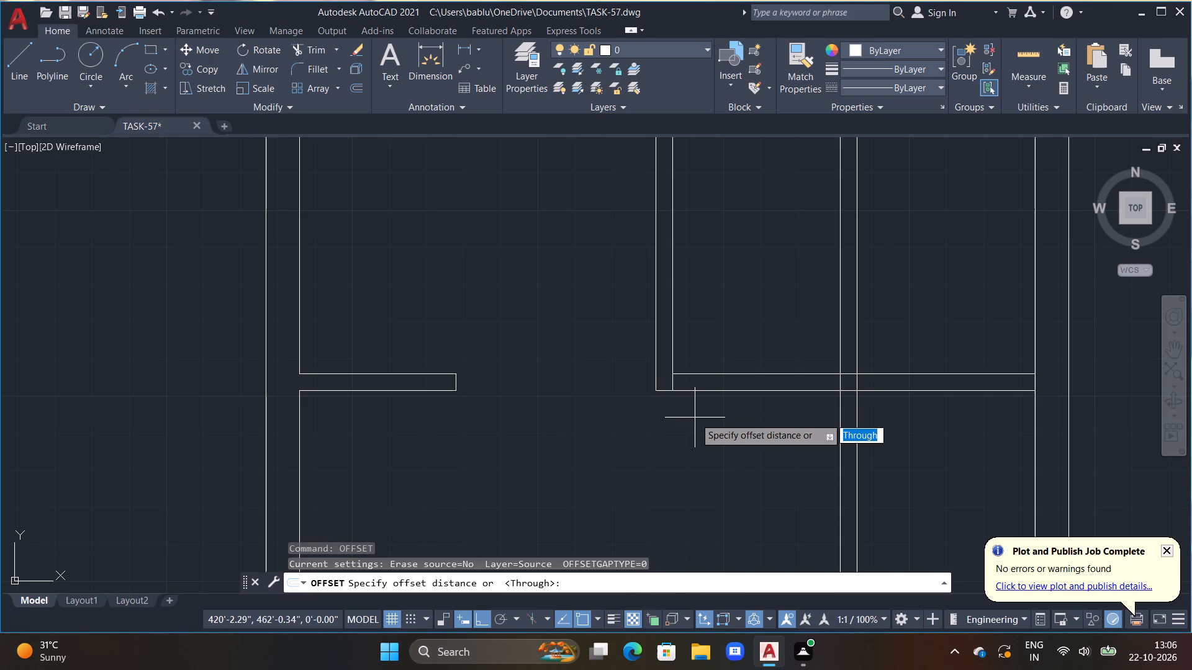
text(3'6")
key(Return)
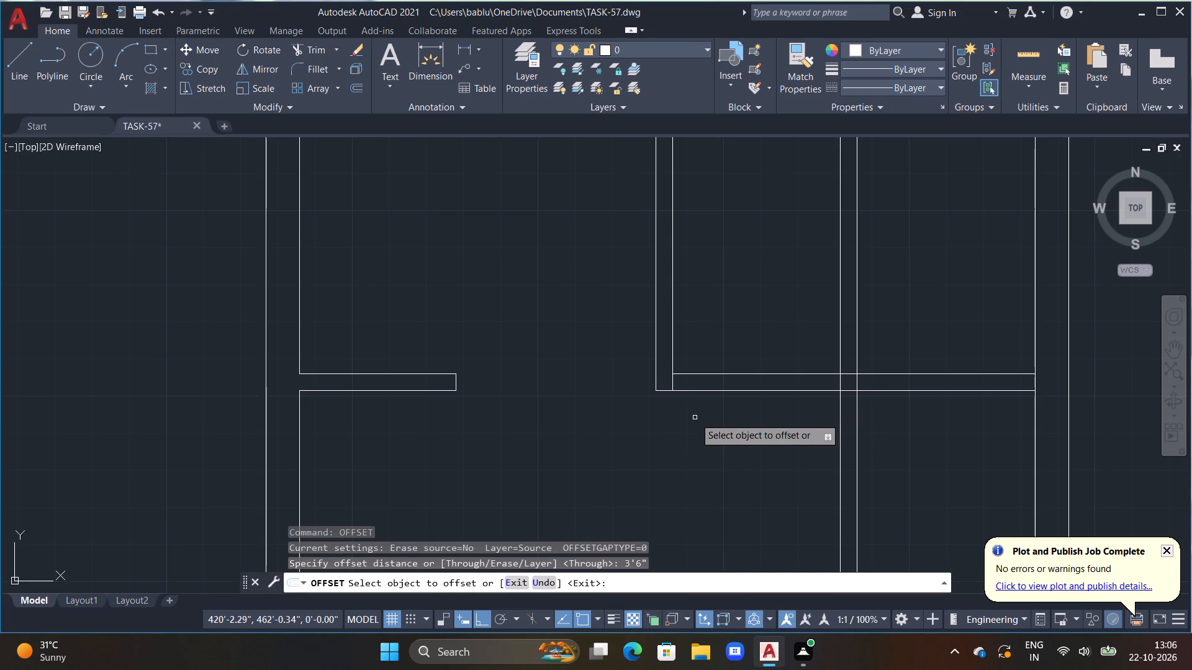
click(673, 382)
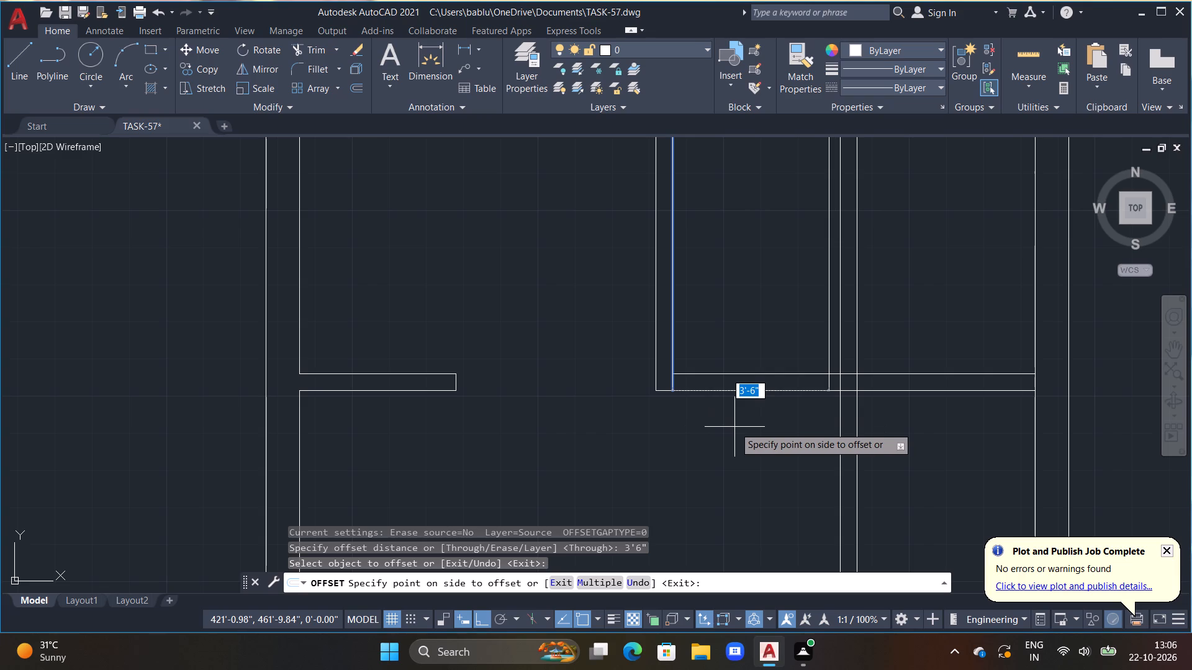
text(1'6")
key(Return)
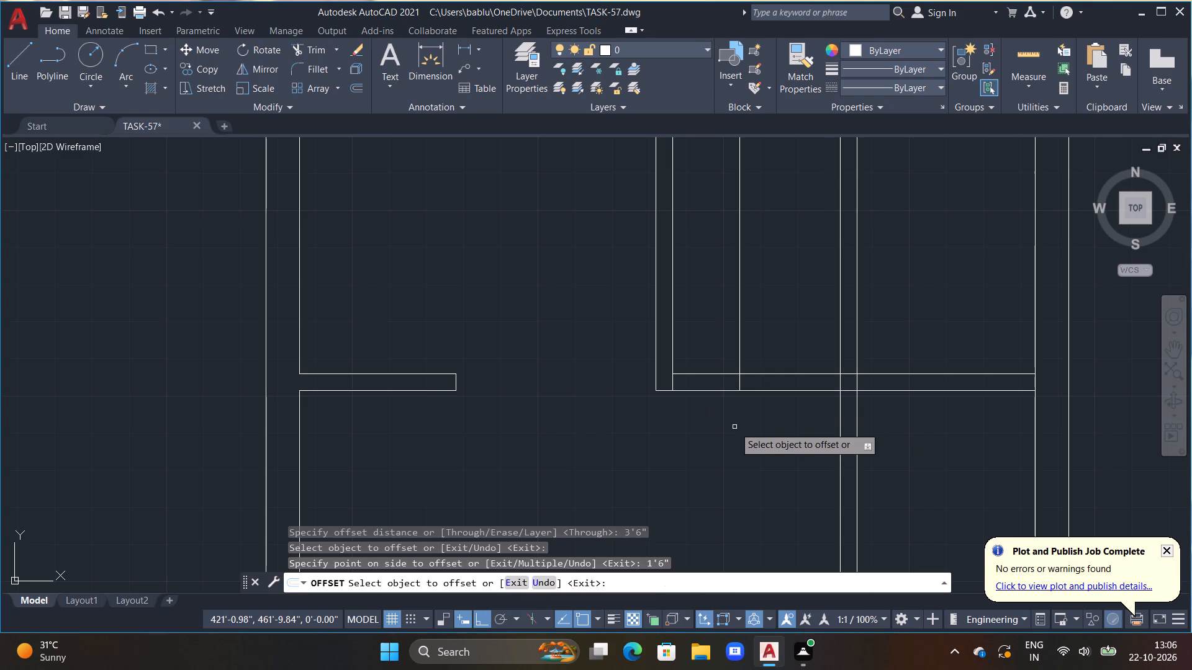
key(Escape)
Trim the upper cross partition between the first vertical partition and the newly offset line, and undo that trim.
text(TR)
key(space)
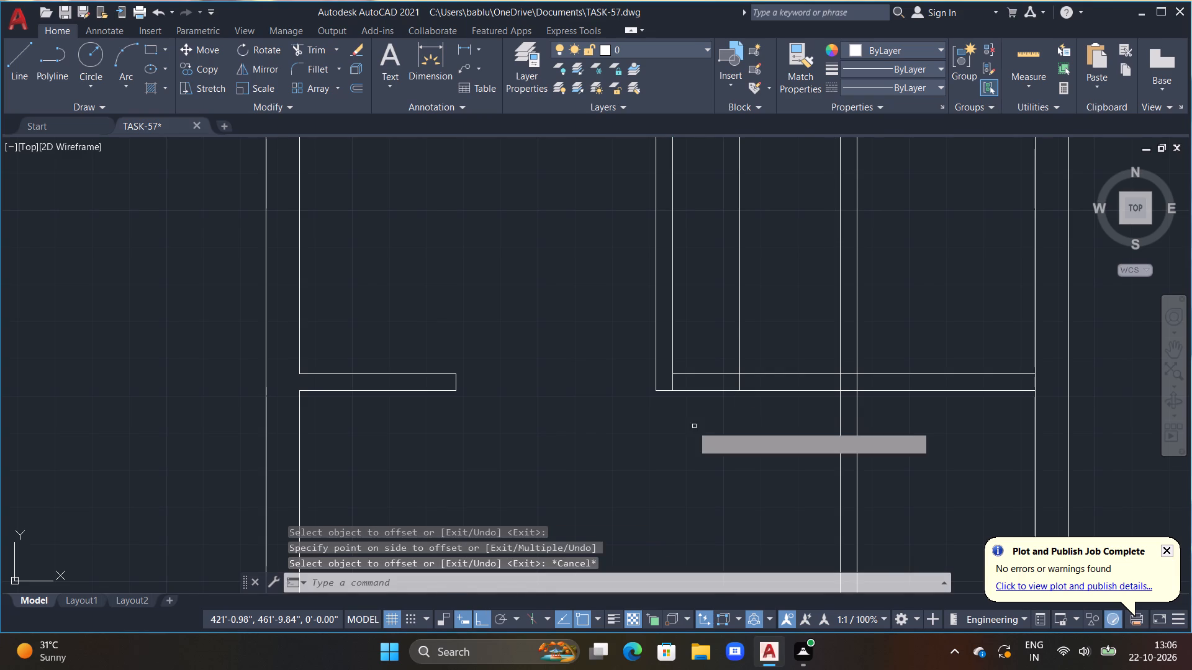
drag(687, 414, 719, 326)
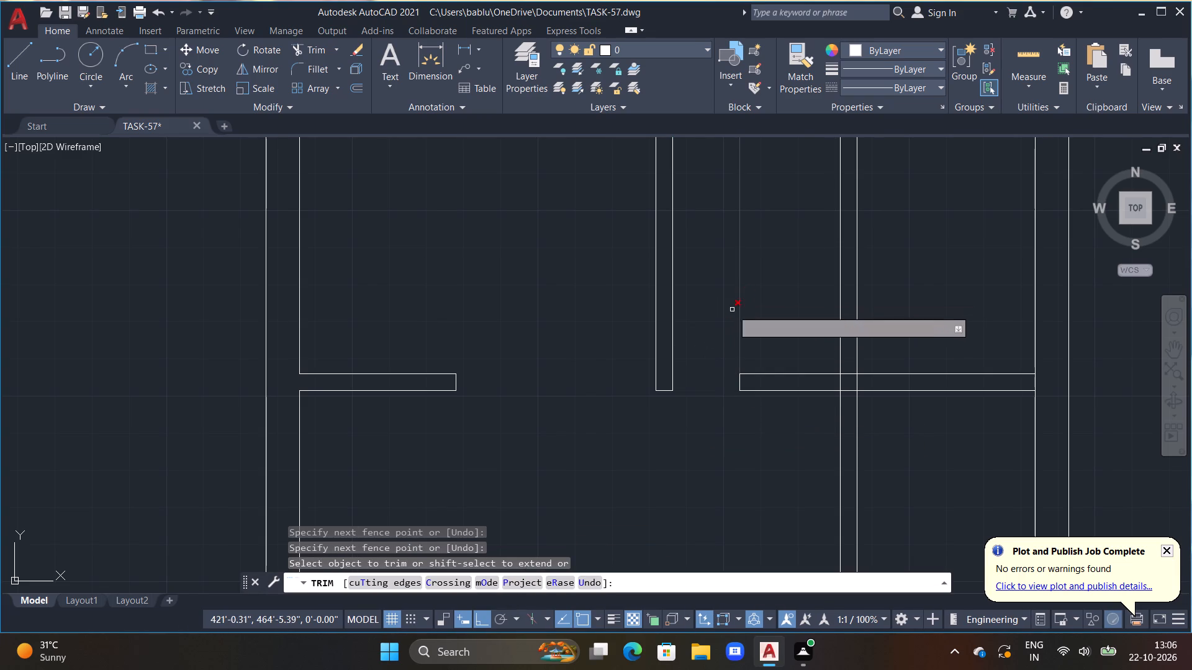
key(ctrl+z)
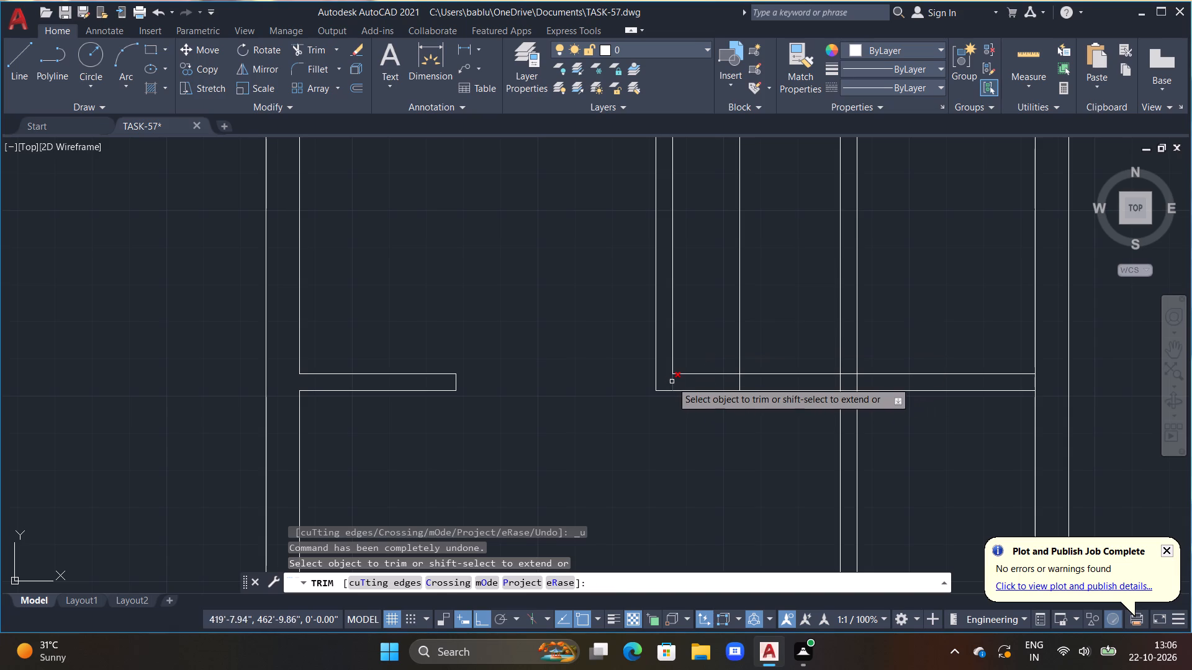
Trim the segment of the first vertical partition's right-hand line lying within the upper cross partition's thickness.
click(672, 382)
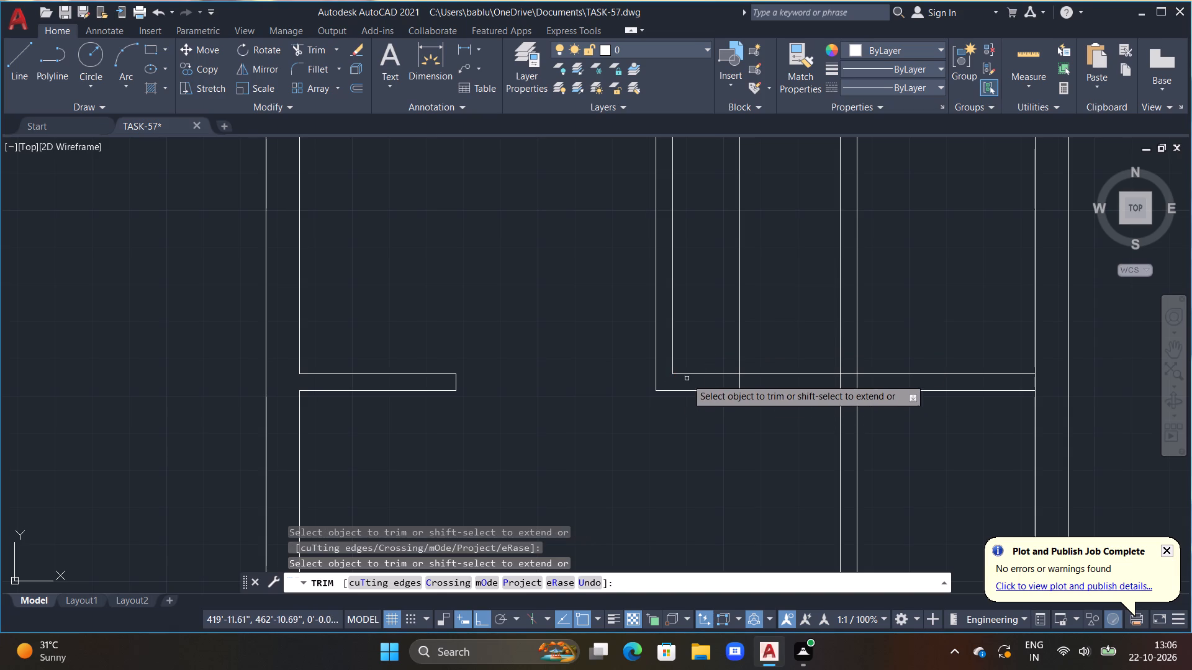
key(Escape)
key(Escape)
drag(734, 326, 754, 320)
drag(766, 313, 779, 302)
key(Escape)
Draw a short vertical line across the upper cross partition, just right of the first vertical partition.
scroll(693, 370, up, 1)
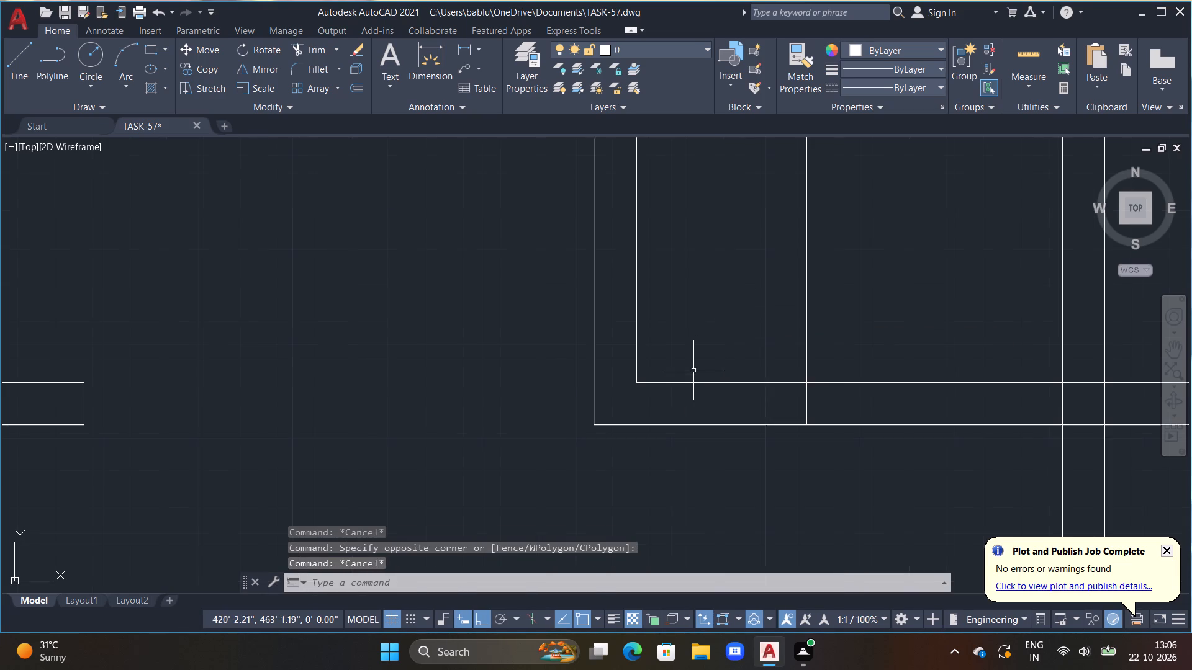
scroll(693, 370, up, 1)
text(L)
key(space)
click(665, 368)
click(672, 462)
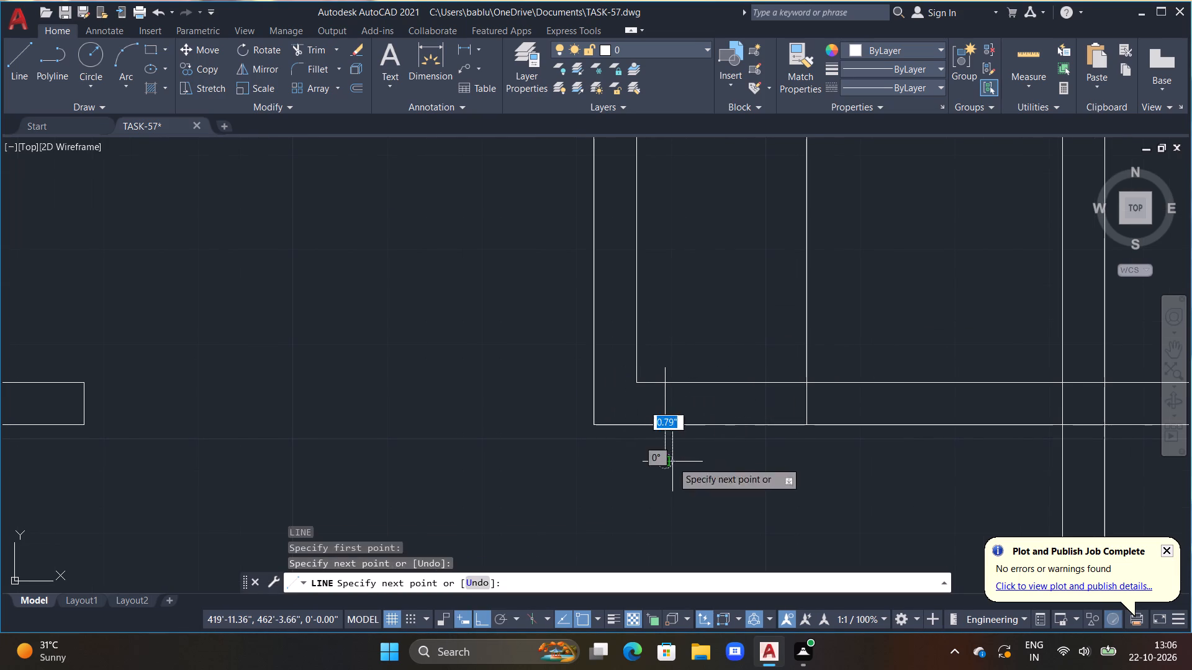
key(Escape)
Trim the upper cross partition between the short line and the offset line, along with both lines' excess, to form an opening.
key(t)
text(R)
key(space)
drag(631, 459, 751, 336)
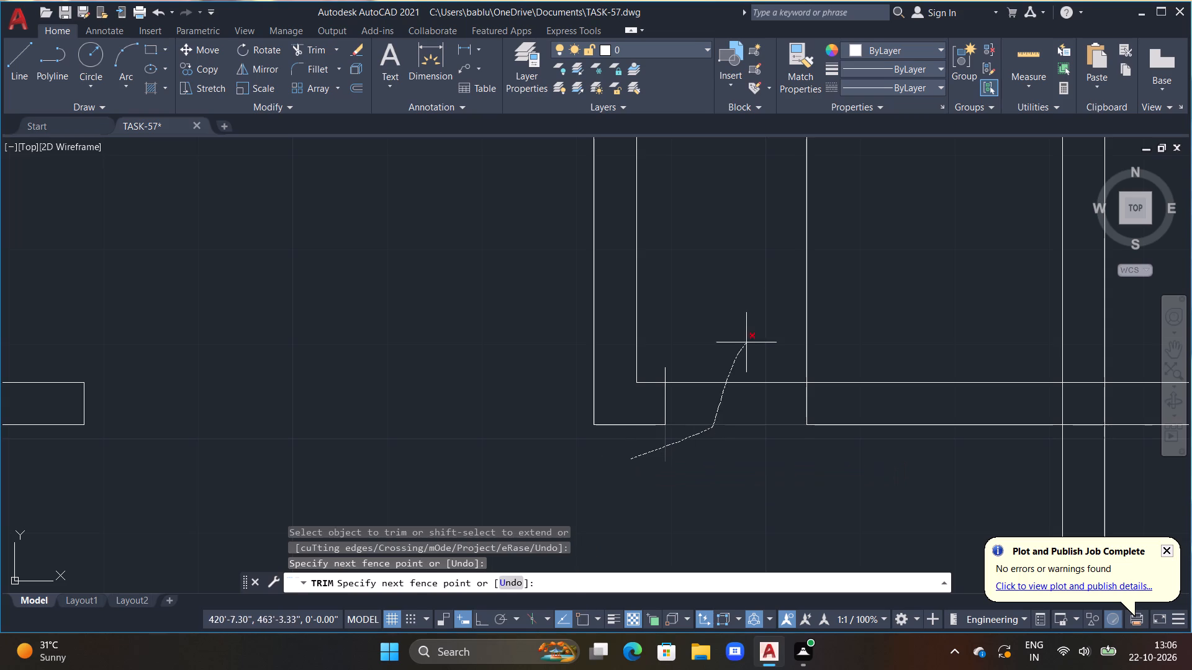
drag(751, 336, 807, 290)
click(667, 374)
drag(674, 378, 684, 393)
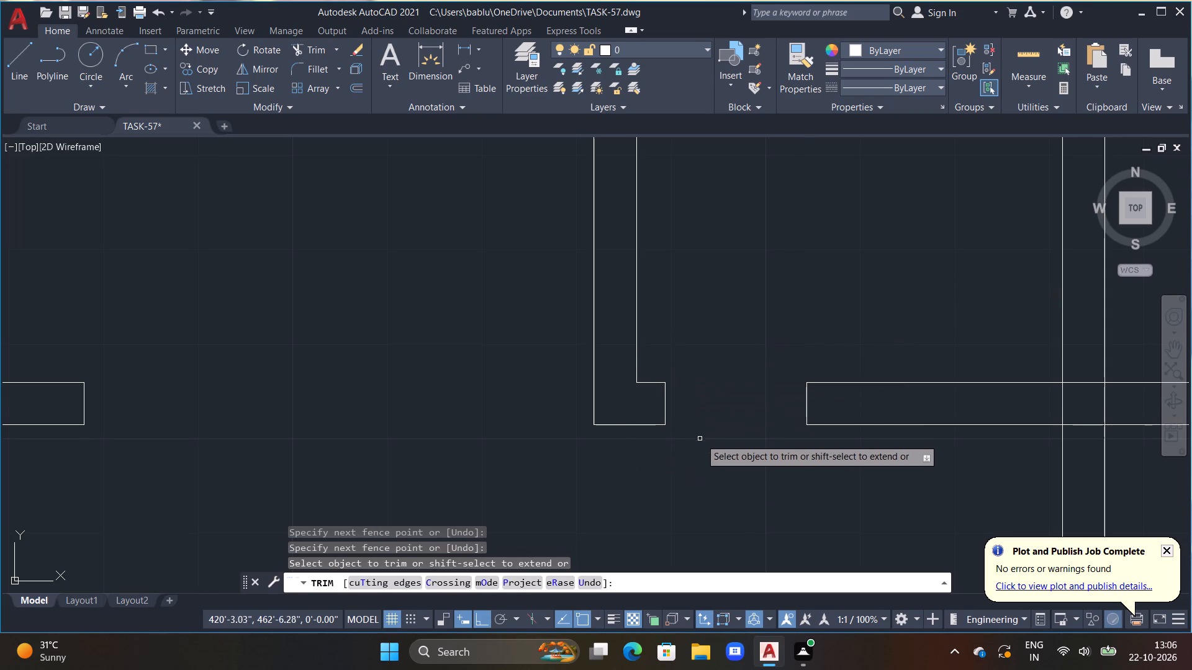
scroll(704, 446, down, 1)
middle_drag(725, 467, 673, 450)
scroll(689, 463, down, 1)
key(Escape)
Trim away both lines of the second vertical partition above the upper cross partition.
scroll(734, 475, down, 1)
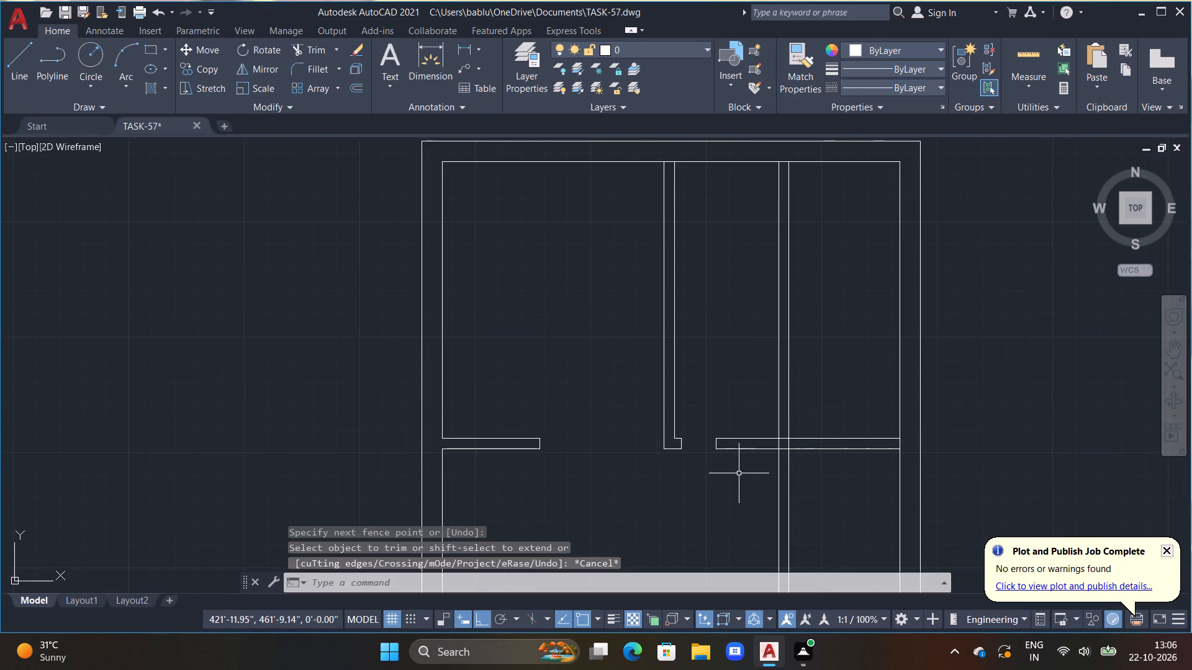
middle_drag(740, 473, 656, 467)
key(t)
key(r)
key(space)
drag(715, 321, 698, 341)
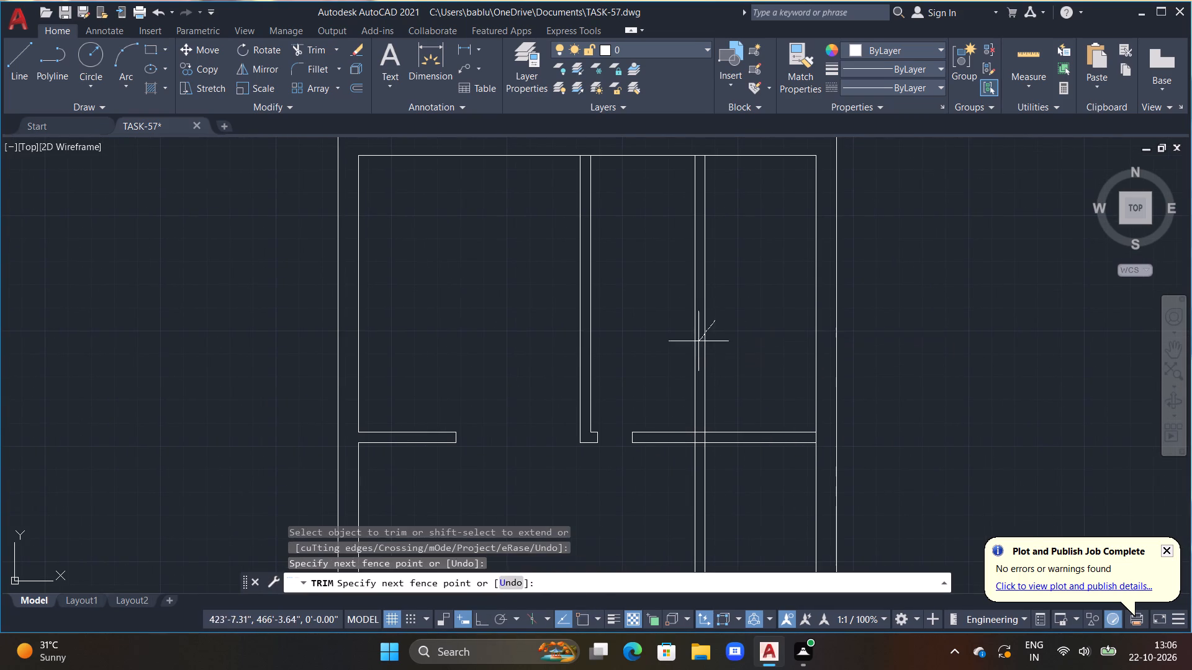
drag(698, 341, 685, 354)
Trim away the two short end lines on either side of the opening right of the first vertical partition.
scroll(736, 453, up, 1)
middle_drag(732, 460, 752, 424)
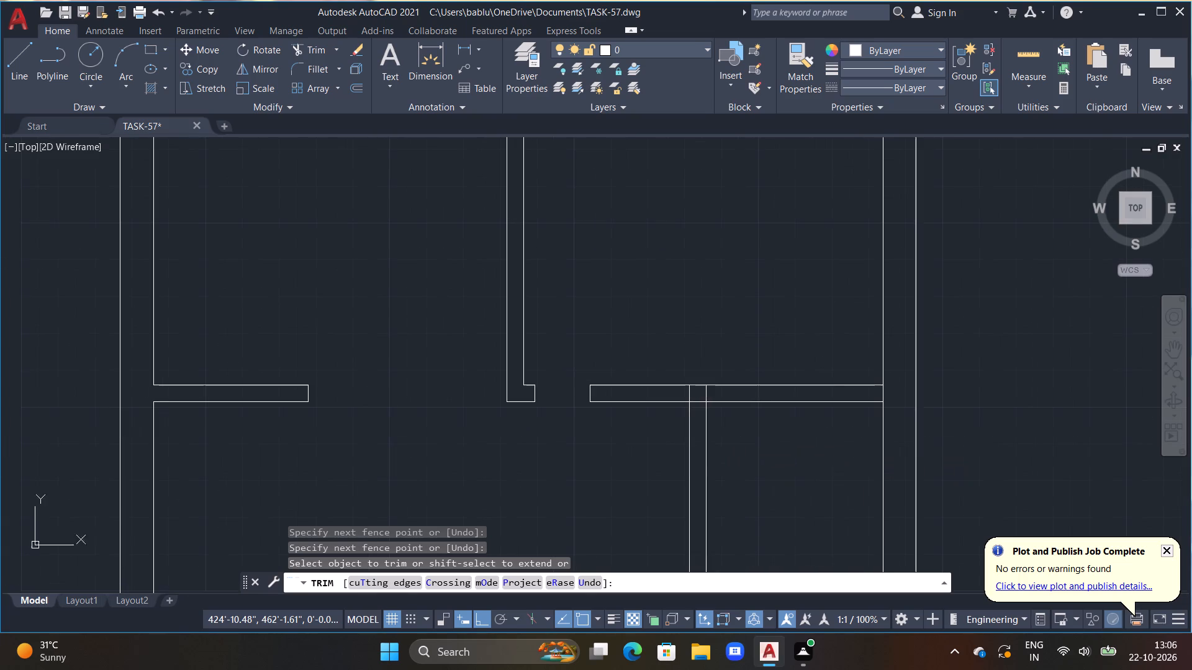
scroll(621, 426, up, 1)
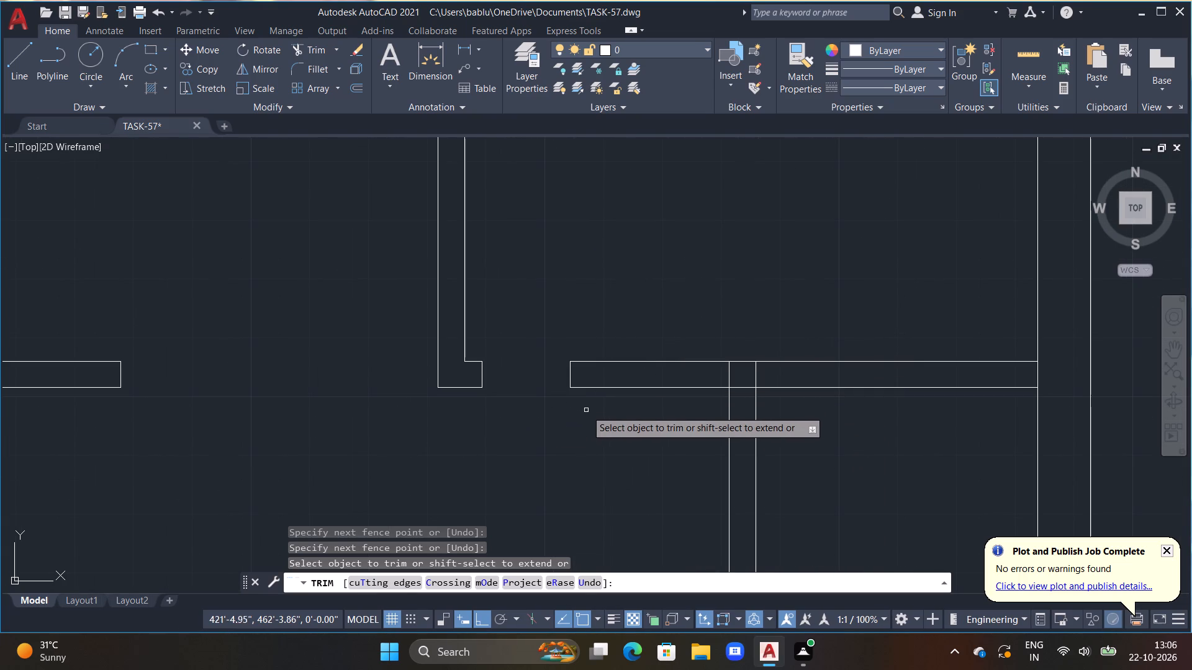
click(482, 373)
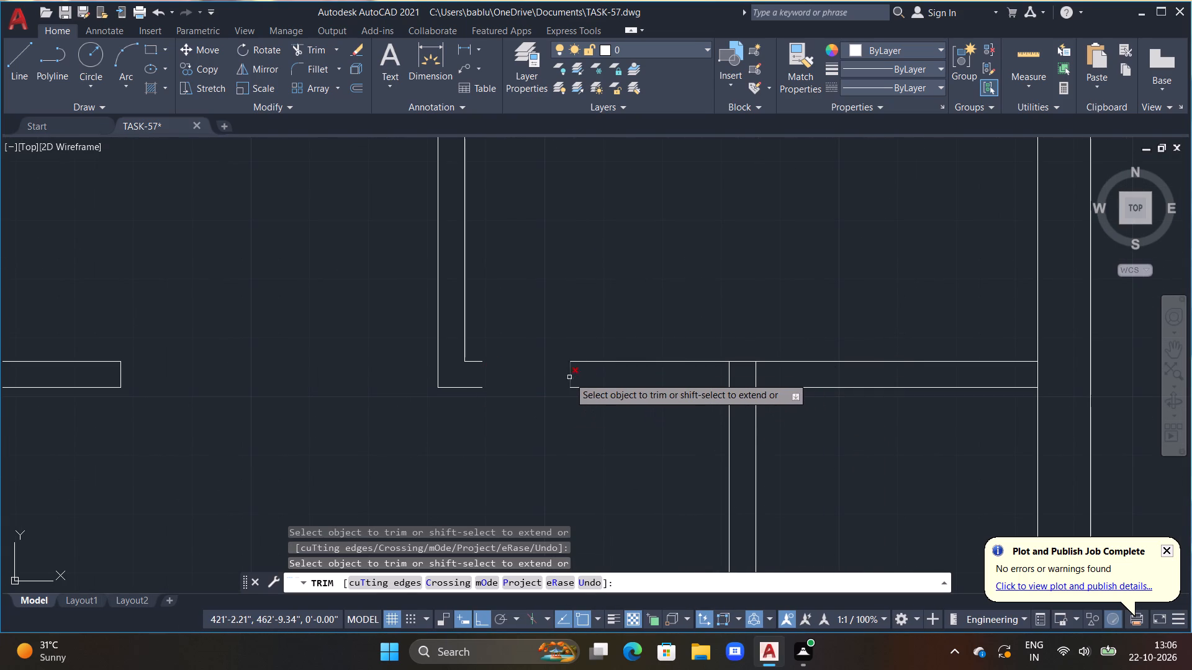
click(569, 377)
key(Escape)
key(Escape)
key(Escape)
key(Escape)
key(Escape)
key(Escape)
Extend both lines of the upper cross partition across the opening so that the gap is closed.
text(EX)
key(space)
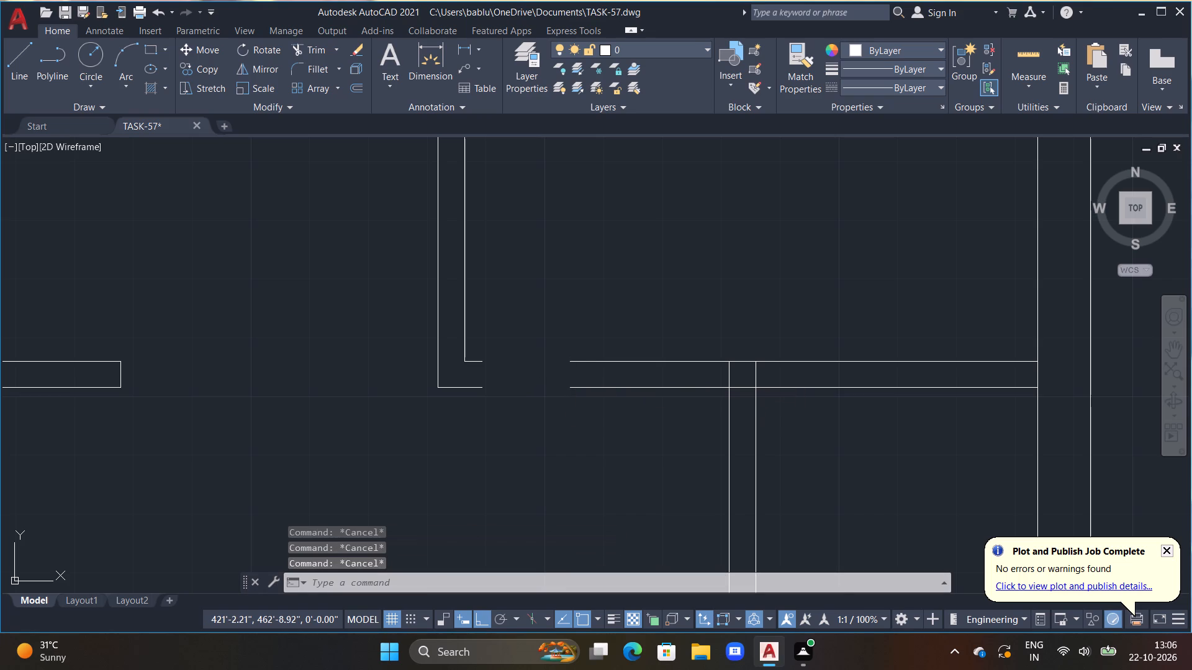
click(480, 389)
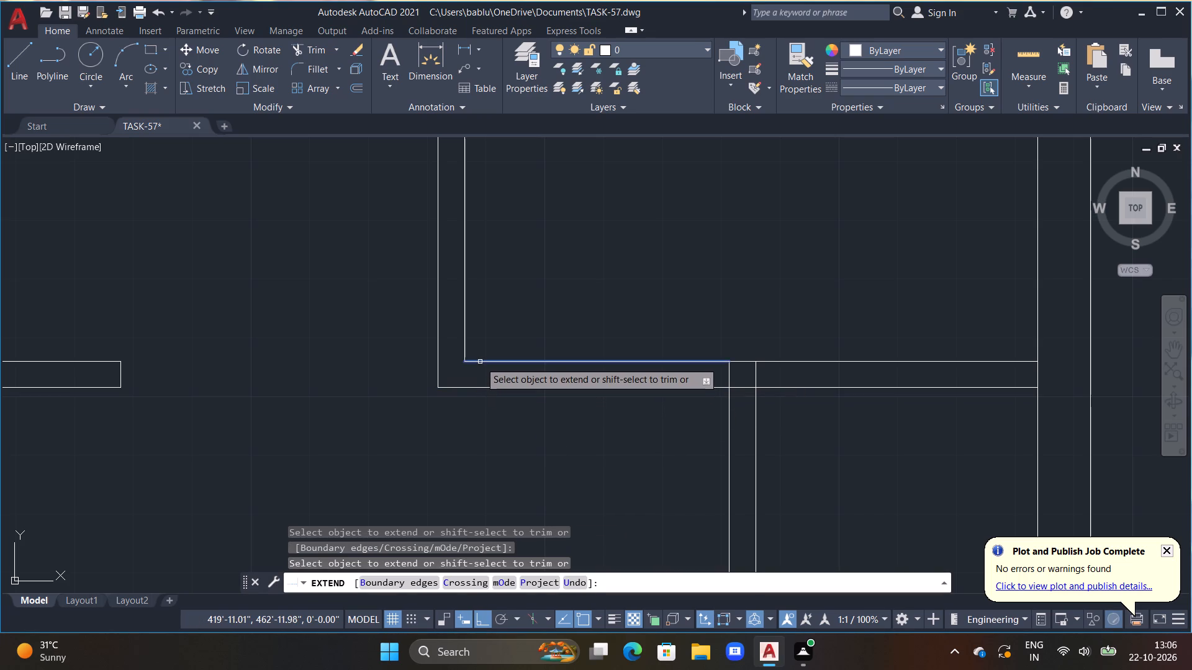
double_click(480, 362)
key(Escape)
key(Escape)
key(Escape)
key(Escape)
key(Escape)
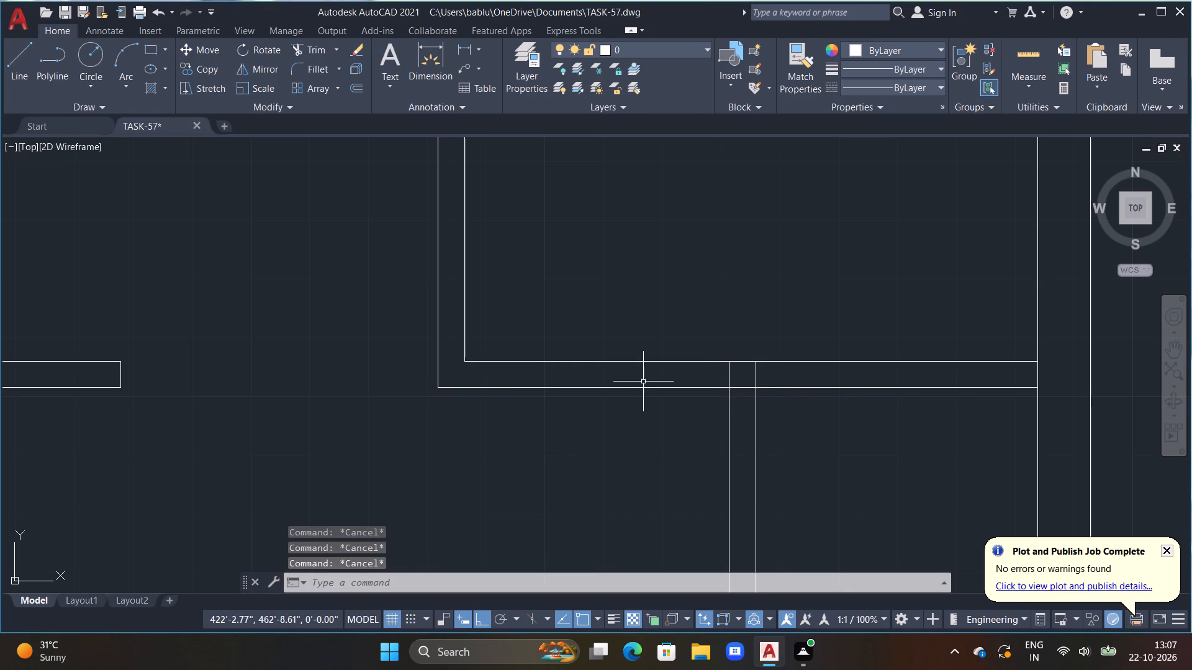
Offset the second vertical partition's left-hand line by 3'6" toward the first vertical partition.
text(OFF)
key(space)
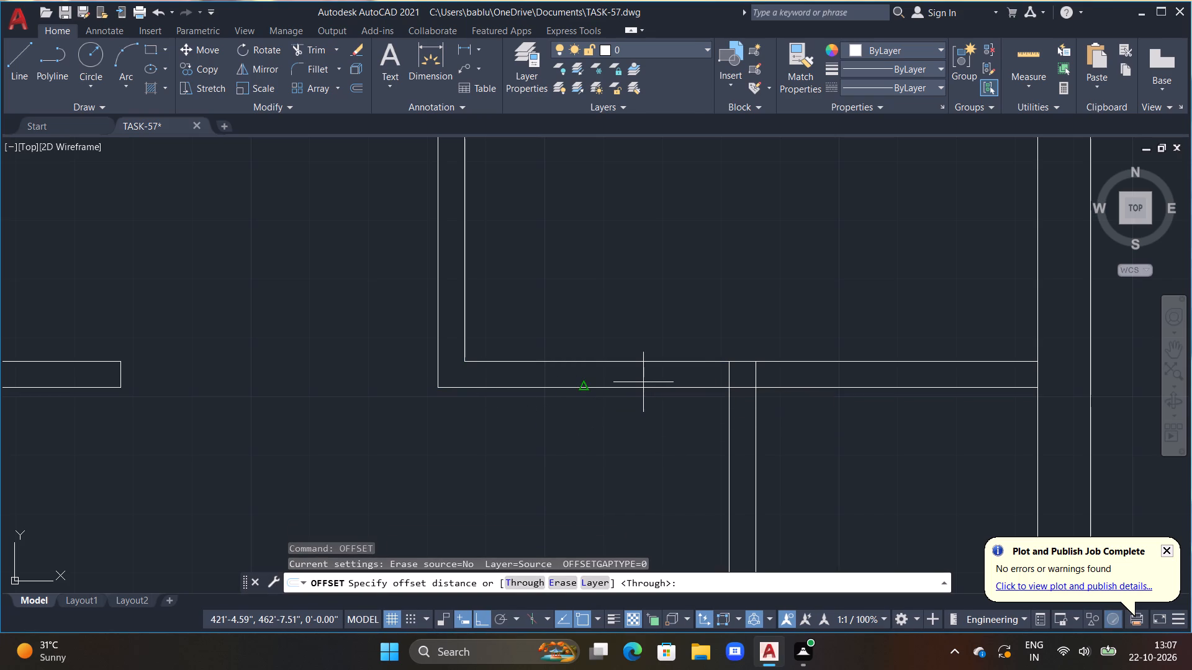
text(3'6")
key(Return)
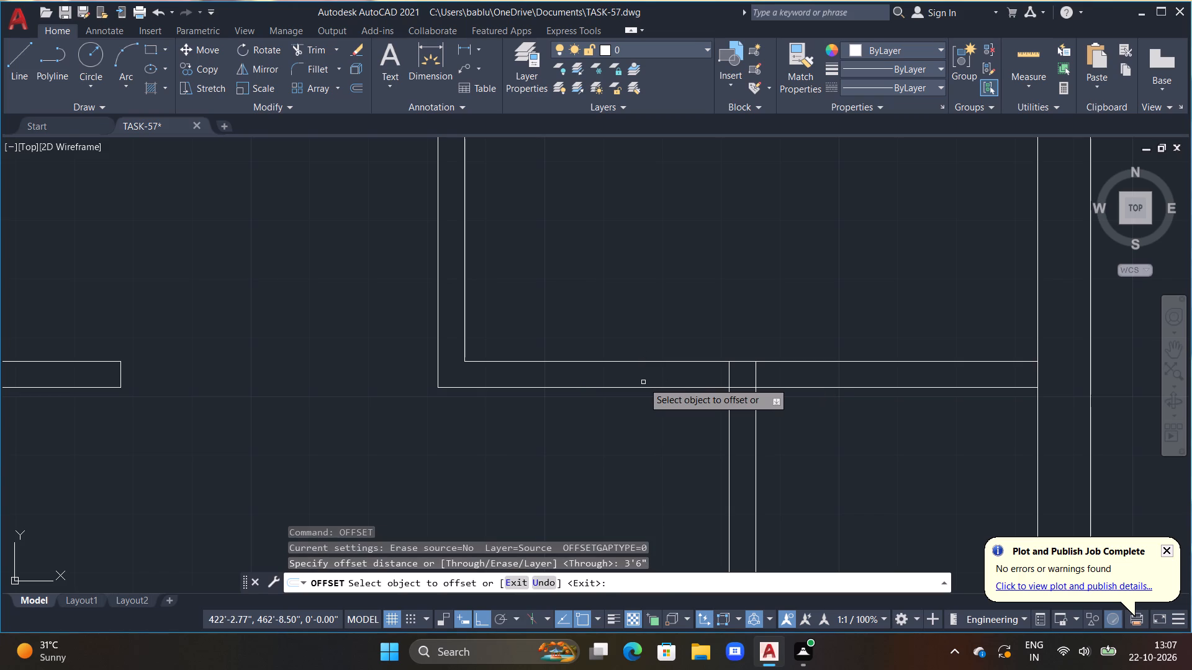
click(726, 374)
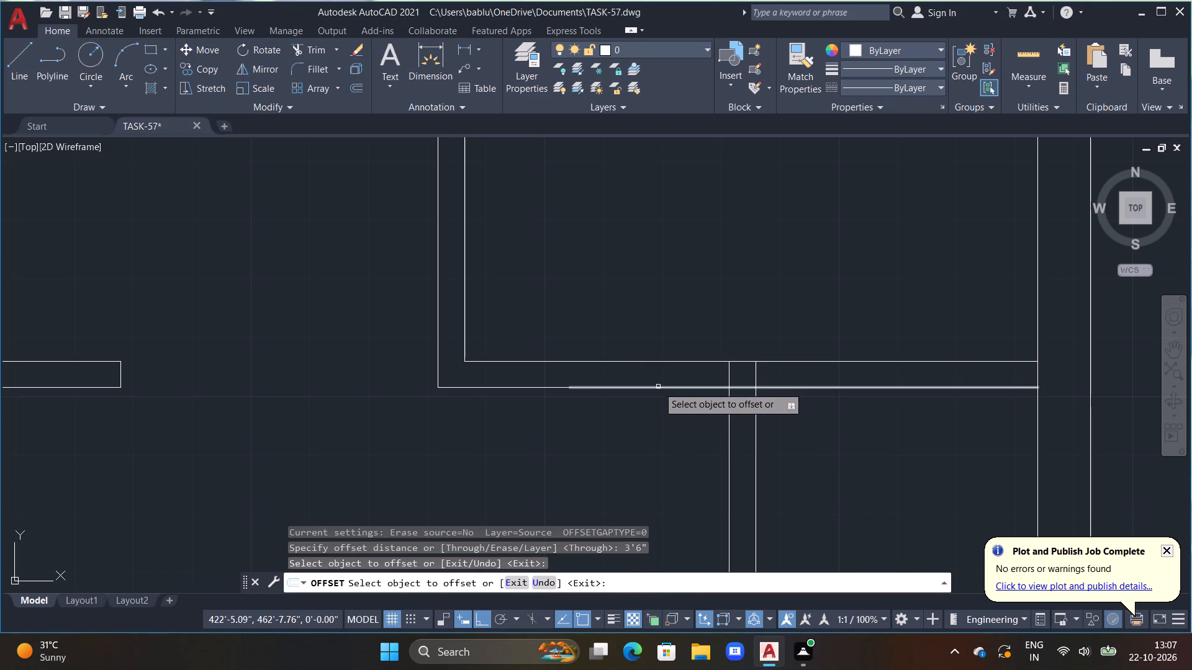
click(731, 371)
double_click(600, 415)
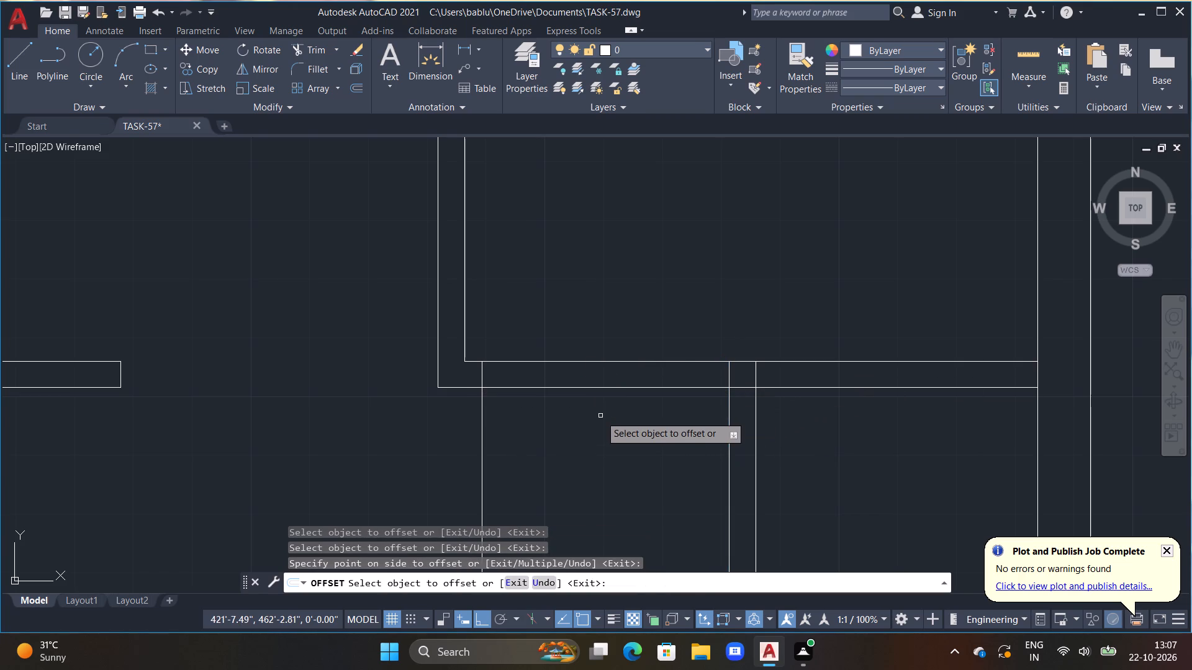
key(Escape)
Trim the upper cross partition between the offset line and the second vertical partition, plus the offset line's excess and the corner overlap.
text(TR)
key(space)
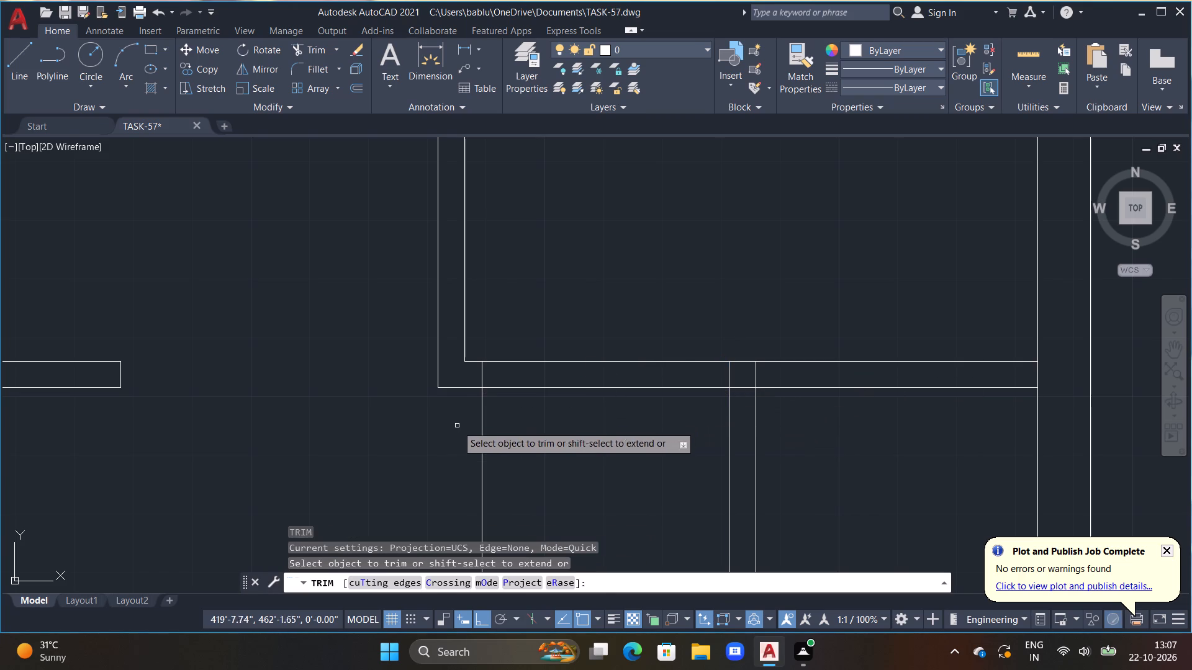
drag(458, 431, 577, 331)
drag(637, 328, 628, 437)
middle_drag(670, 431, 598, 414)
click(675, 372)
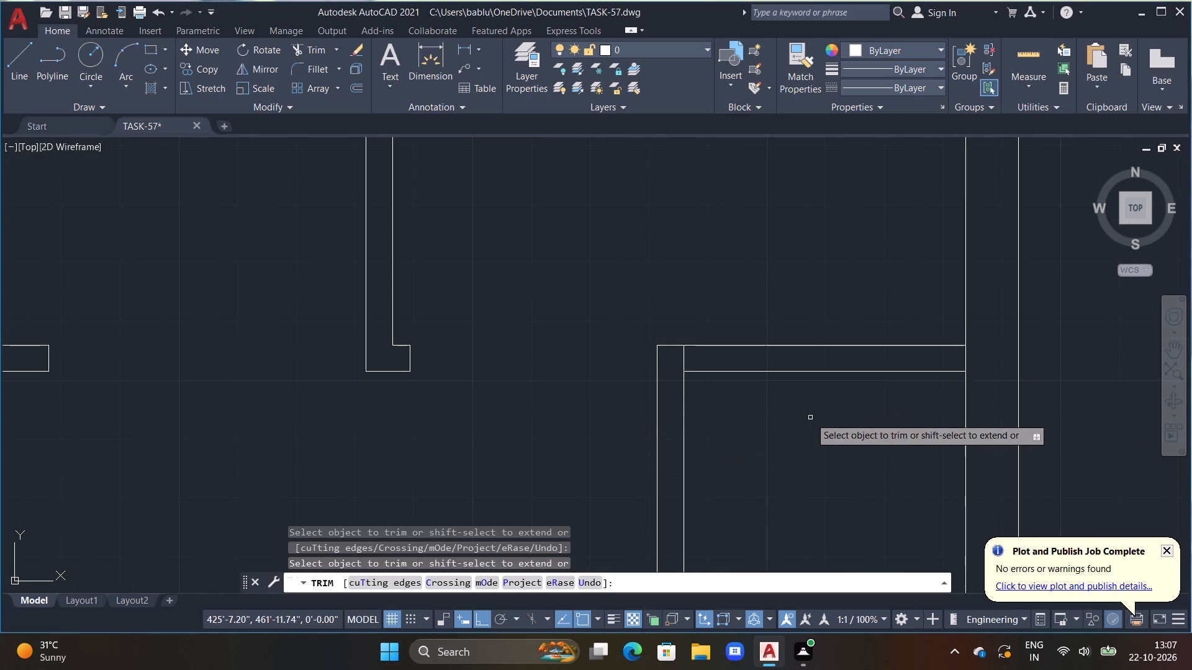
key(Escape)
key(Escape)
key(Escape)
Draw a short vertical line across the upper cross partition, just right of the second vertical partition.
text(L)
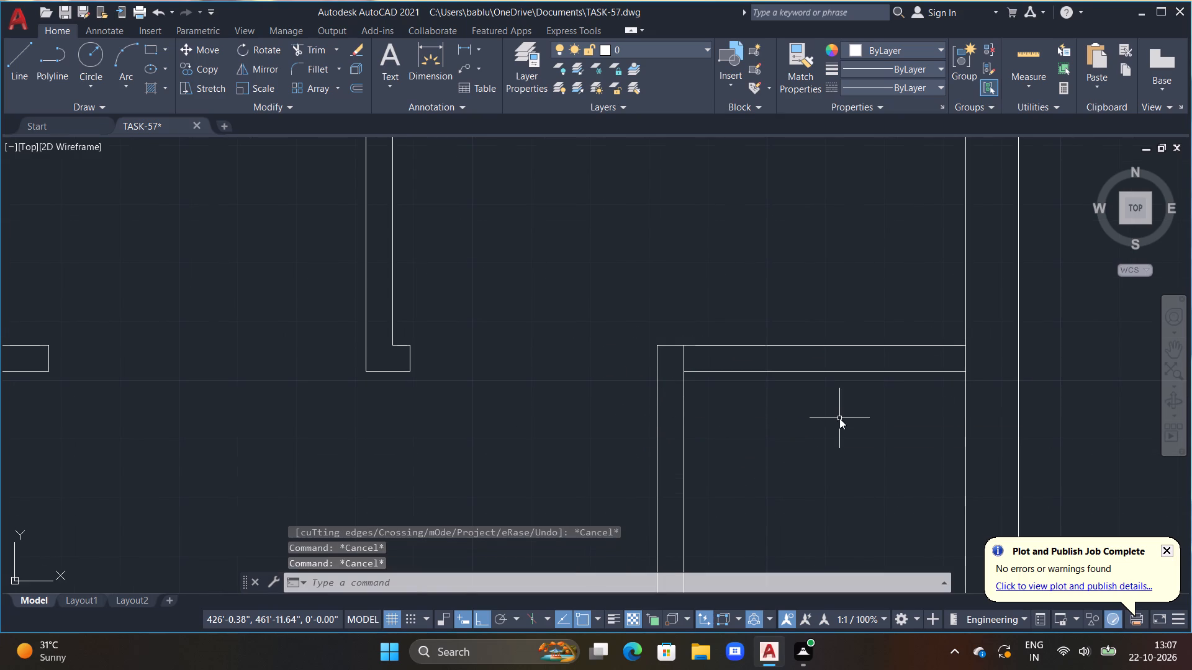
key(space)
click(719, 336)
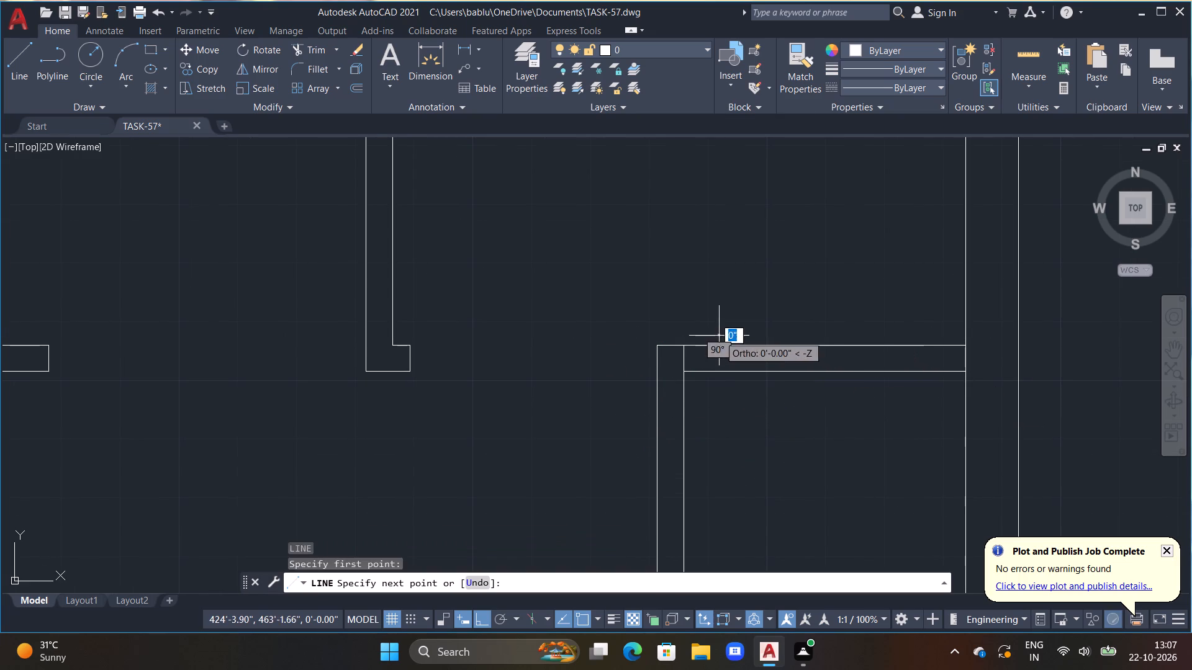
click(712, 399)
key(Escape)
Trim the short line's overhanging ends and the second vertical partition's right-hand line within the upper cross partition's thickness.
text(TR)
key(space)
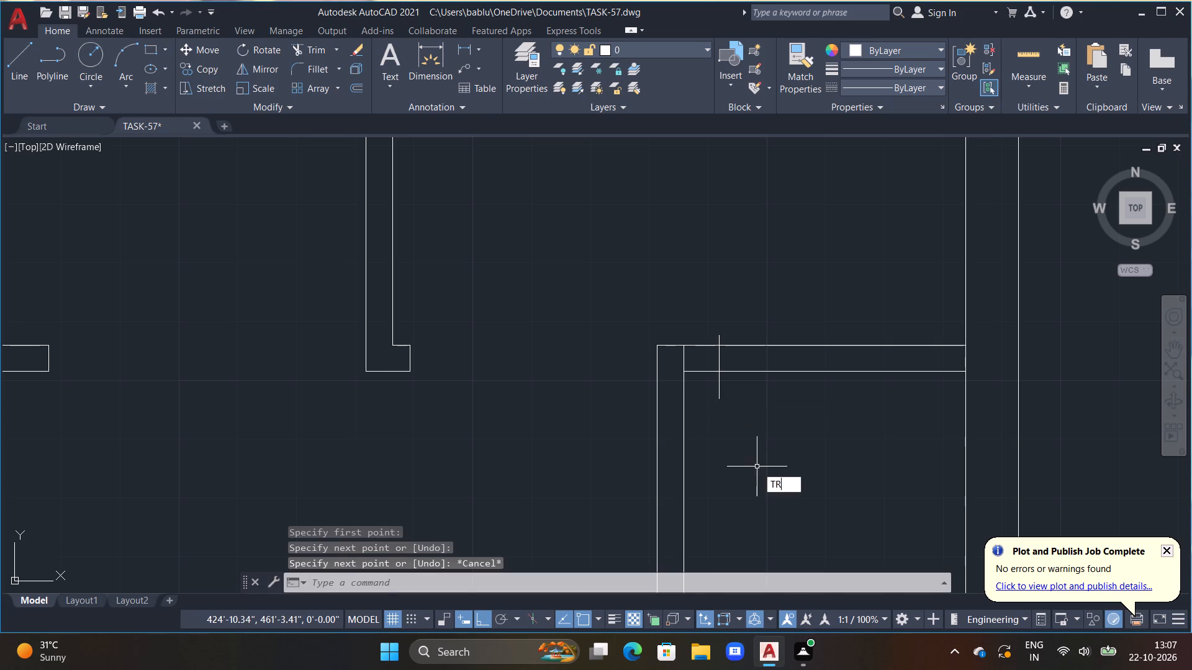
double_click(719, 383)
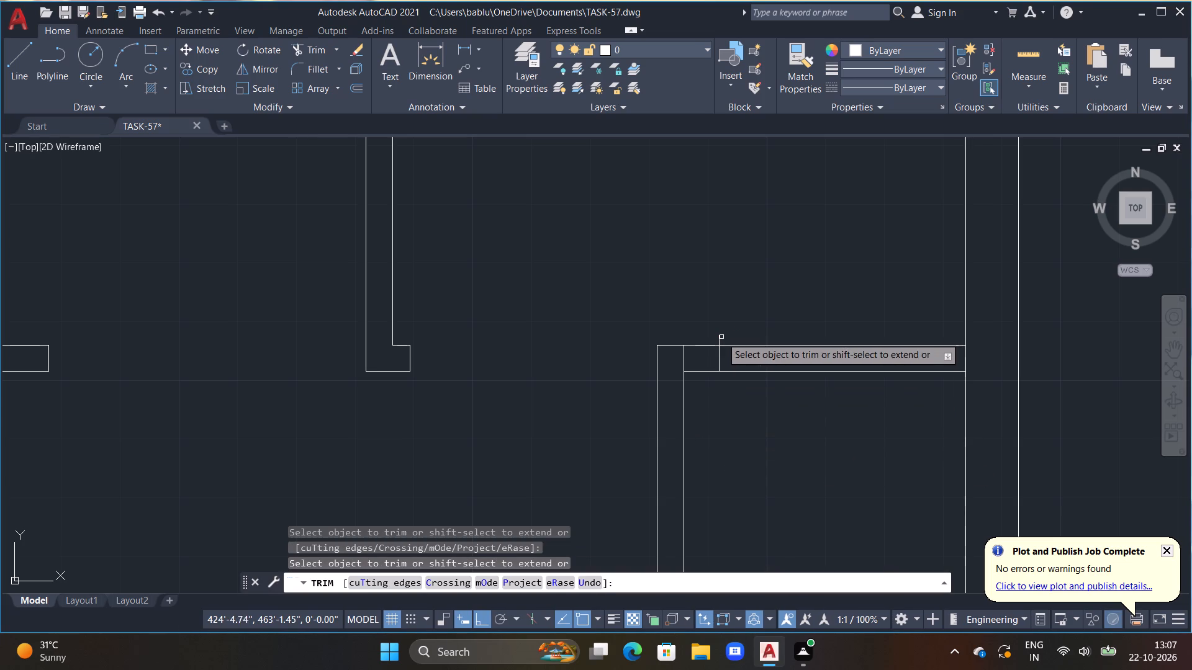
click(718, 337)
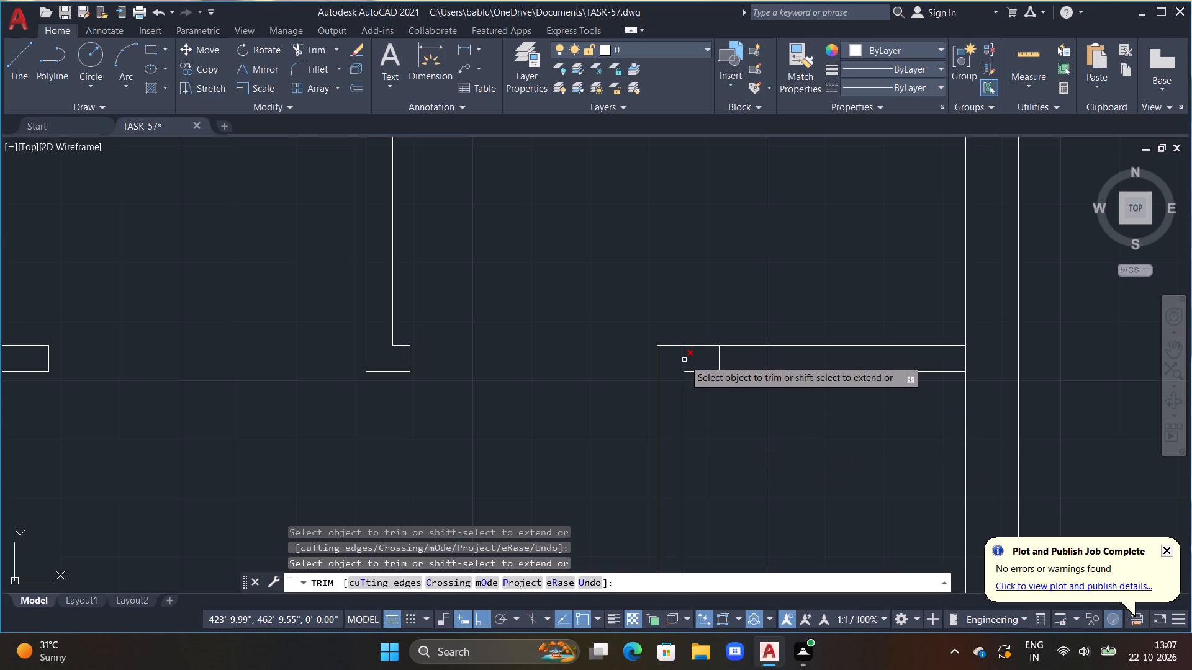
click(684, 360)
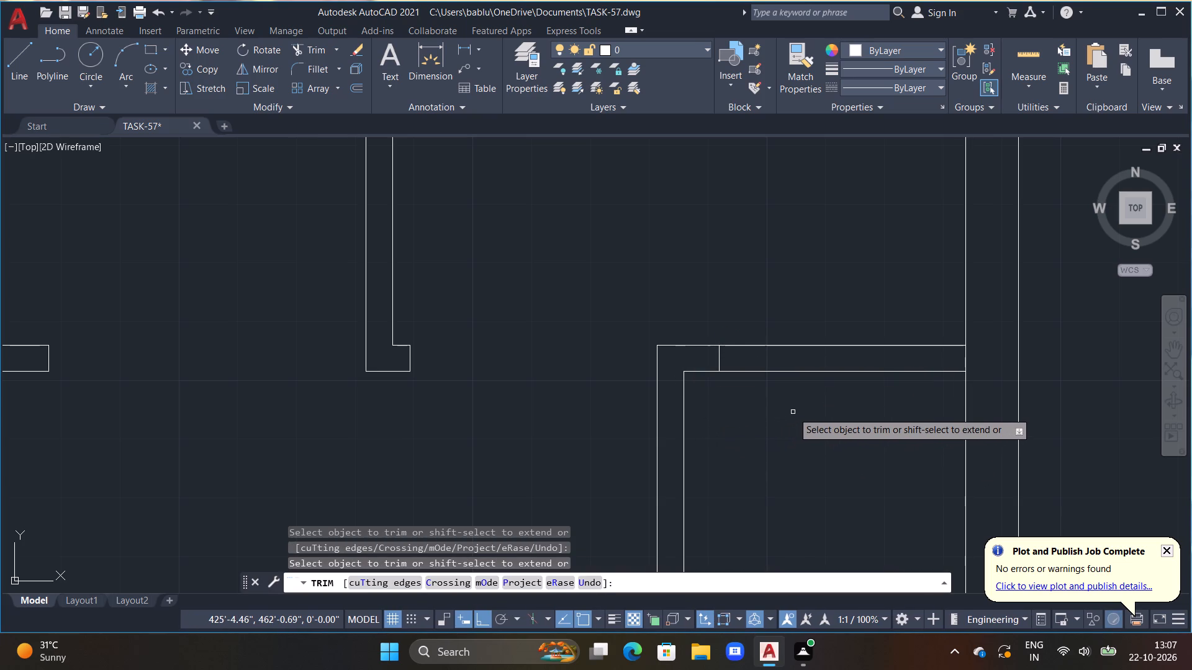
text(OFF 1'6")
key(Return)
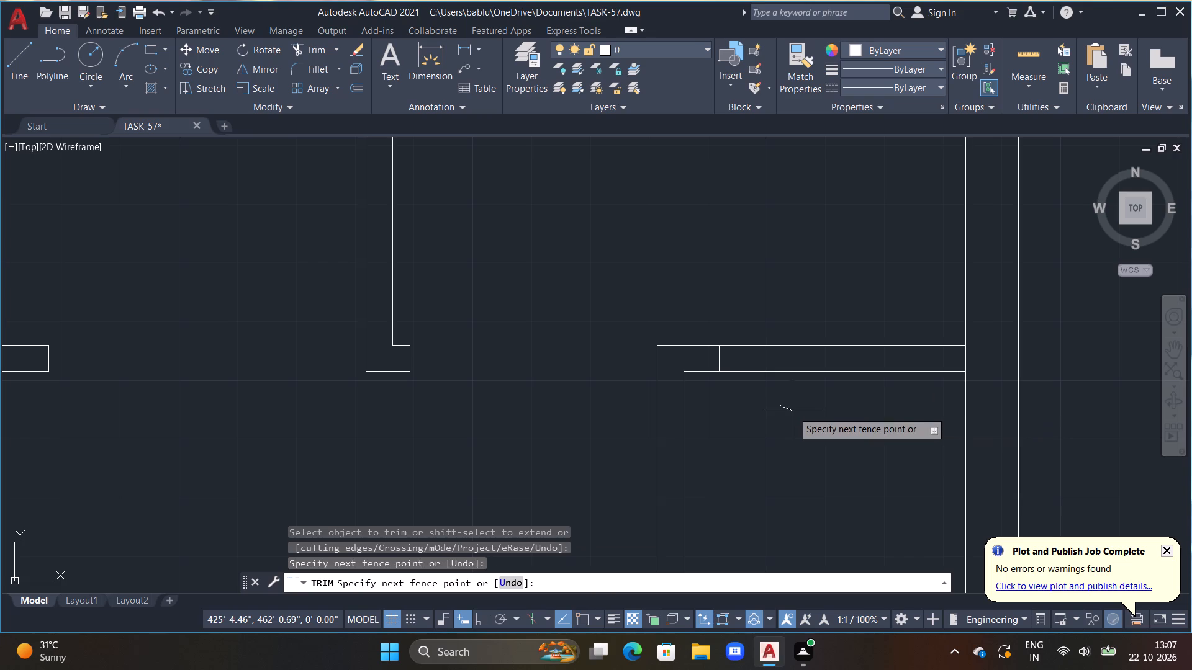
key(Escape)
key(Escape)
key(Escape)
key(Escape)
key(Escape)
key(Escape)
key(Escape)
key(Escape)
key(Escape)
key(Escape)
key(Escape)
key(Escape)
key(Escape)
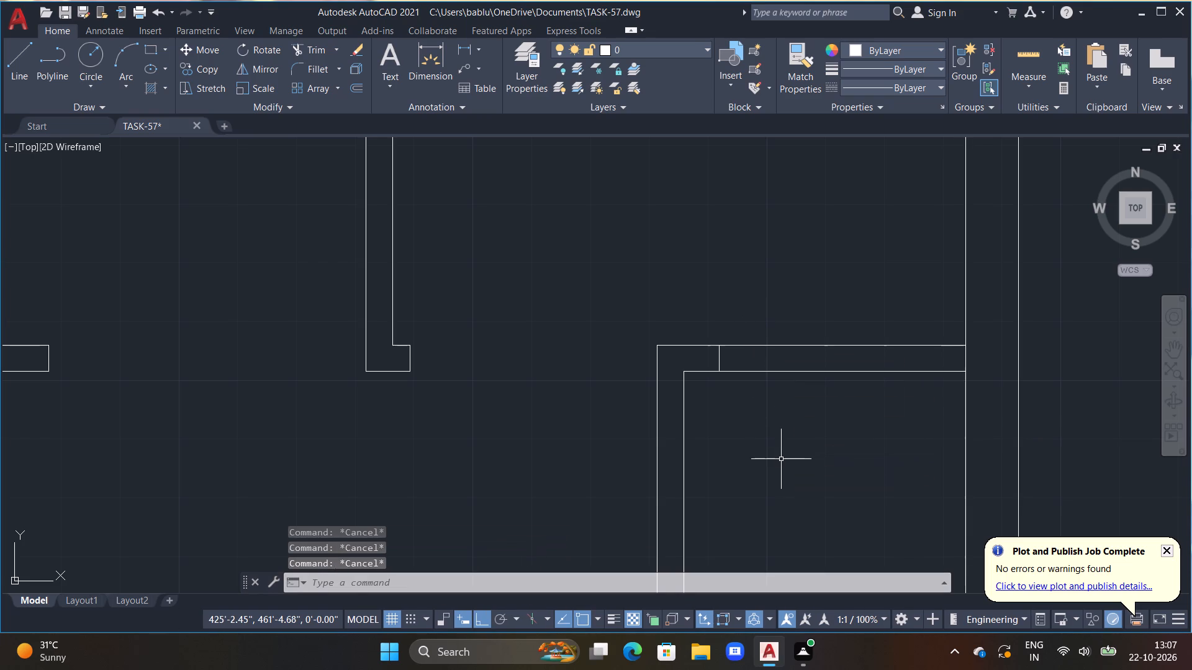
Offset the short line across the upper cross partition by 1'6" toward the right outer wall.
text(OFF 1'6")
key(Return)
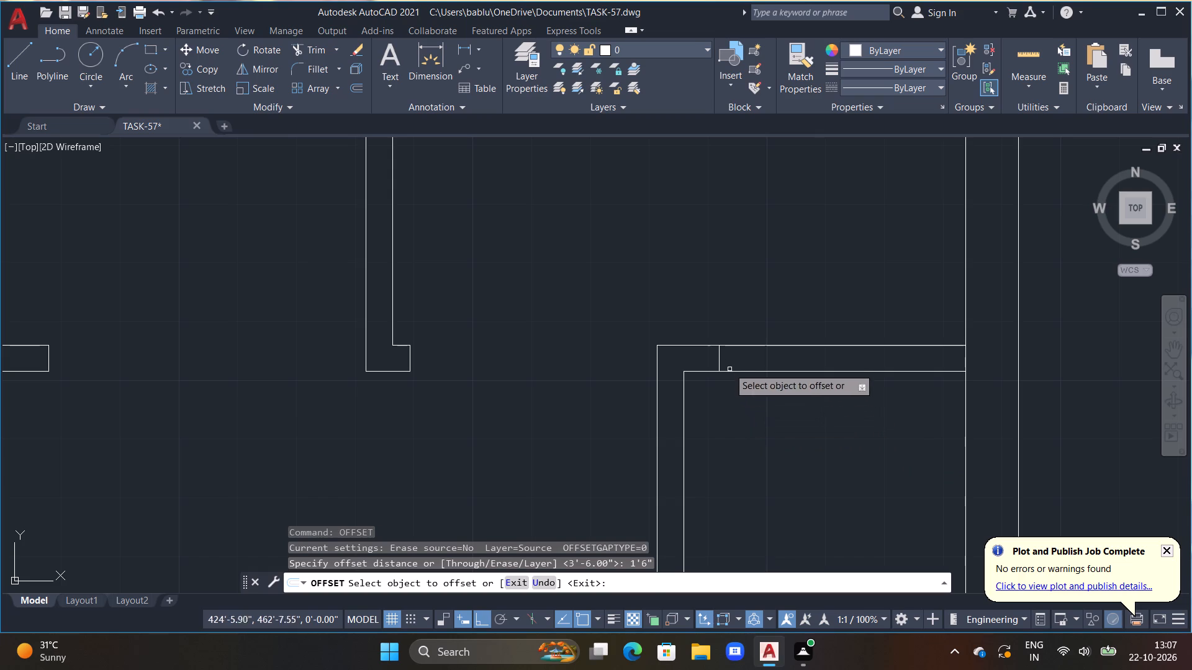
click(720, 354)
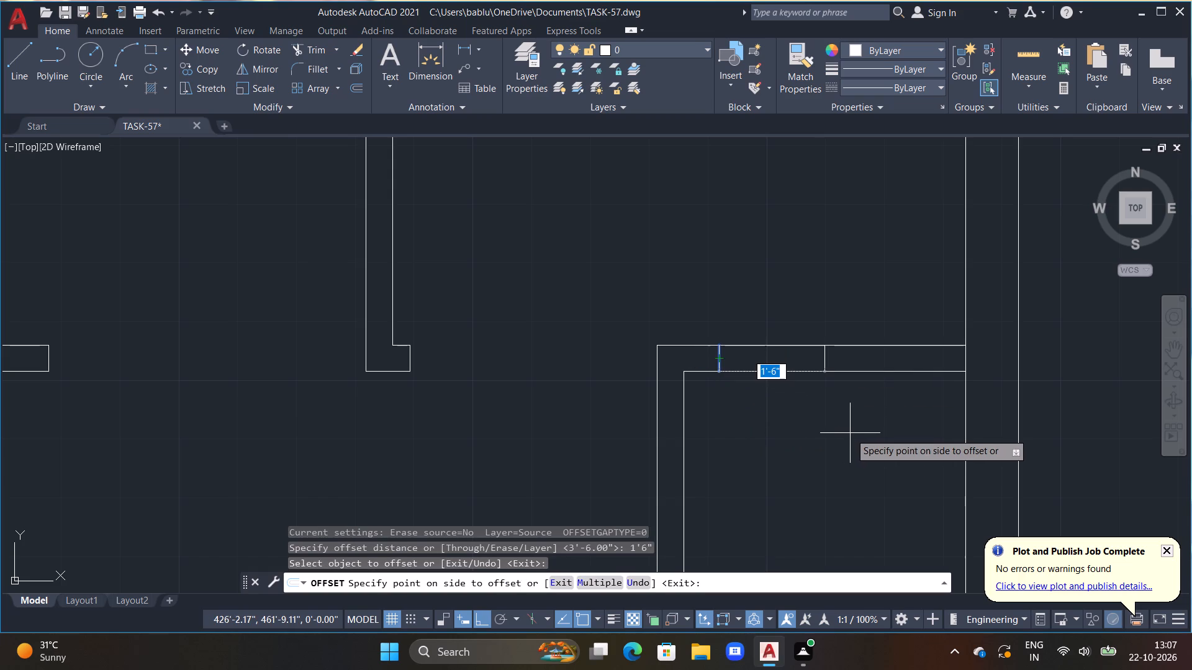
click(850, 433)
key(Escape)
key(Escape)
Trim the upper cross partition's lower line between the two short lines, and the right outer wall's inner line within the partition's thickness.
text(TR)
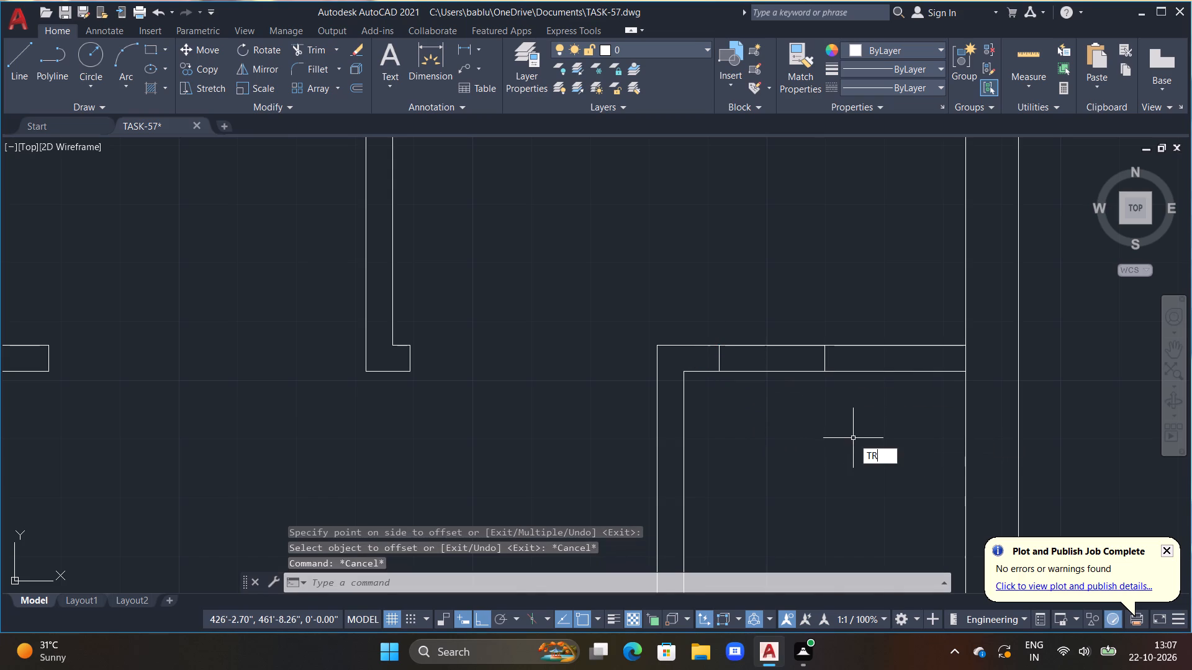
key(space)
click(784, 370)
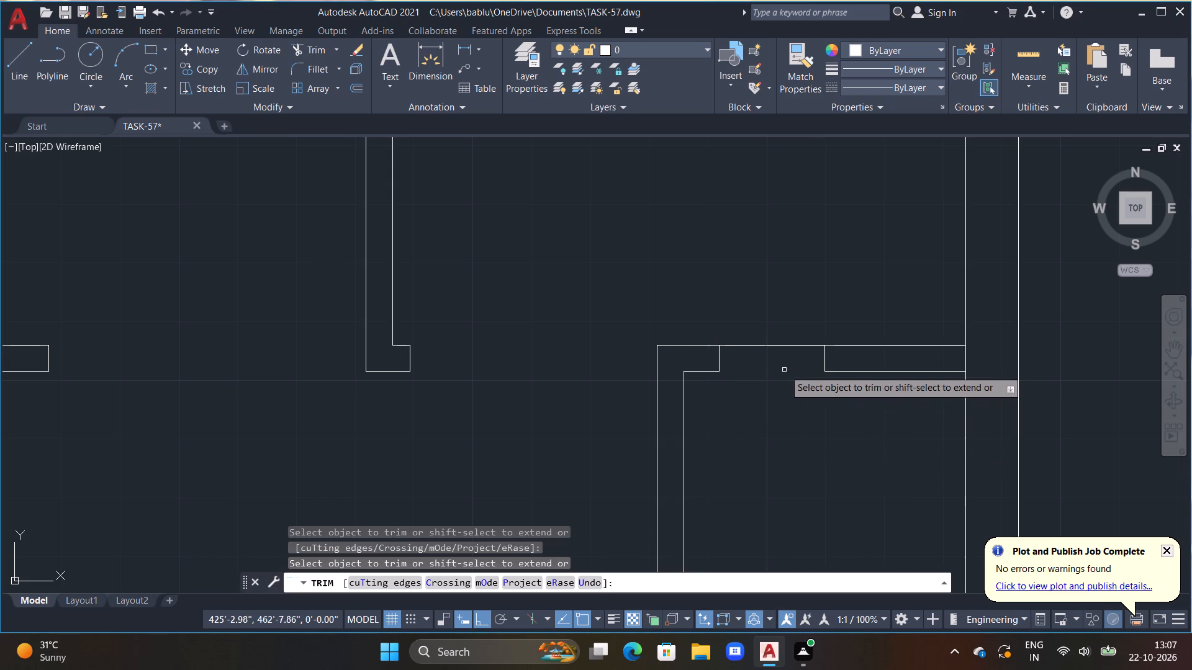
click(965, 357)
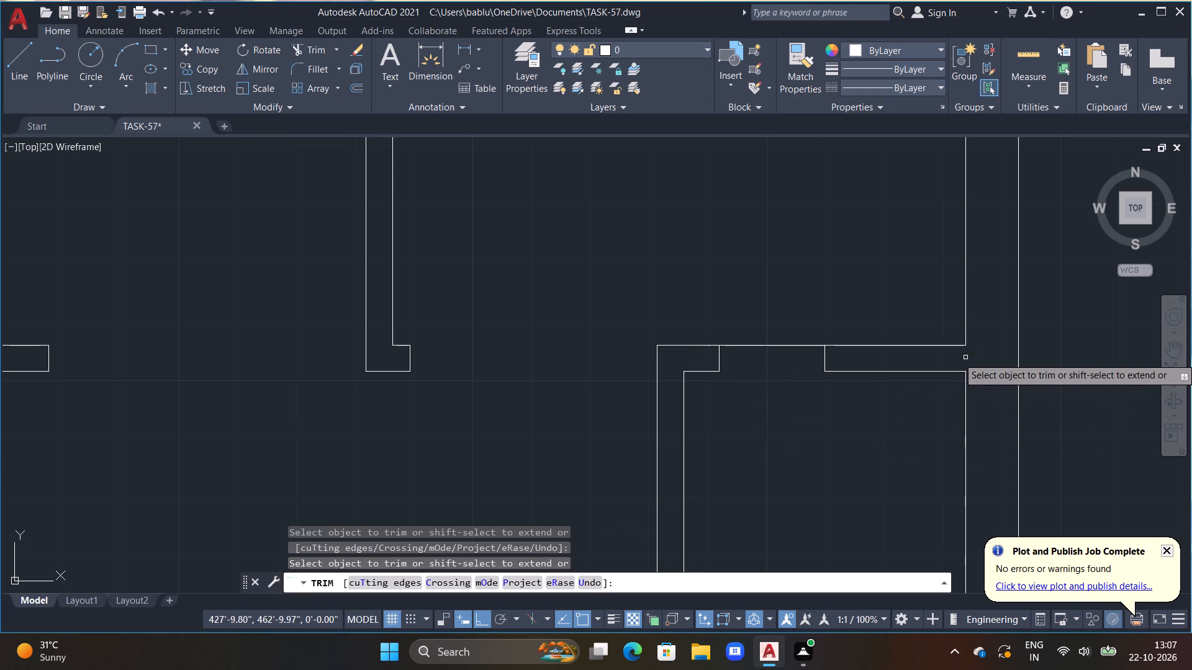
Trim away both lines of the second vertical partition below the lower cross partition.
scroll(829, 476, down, 2)
middle_drag(813, 515, 771, 334)
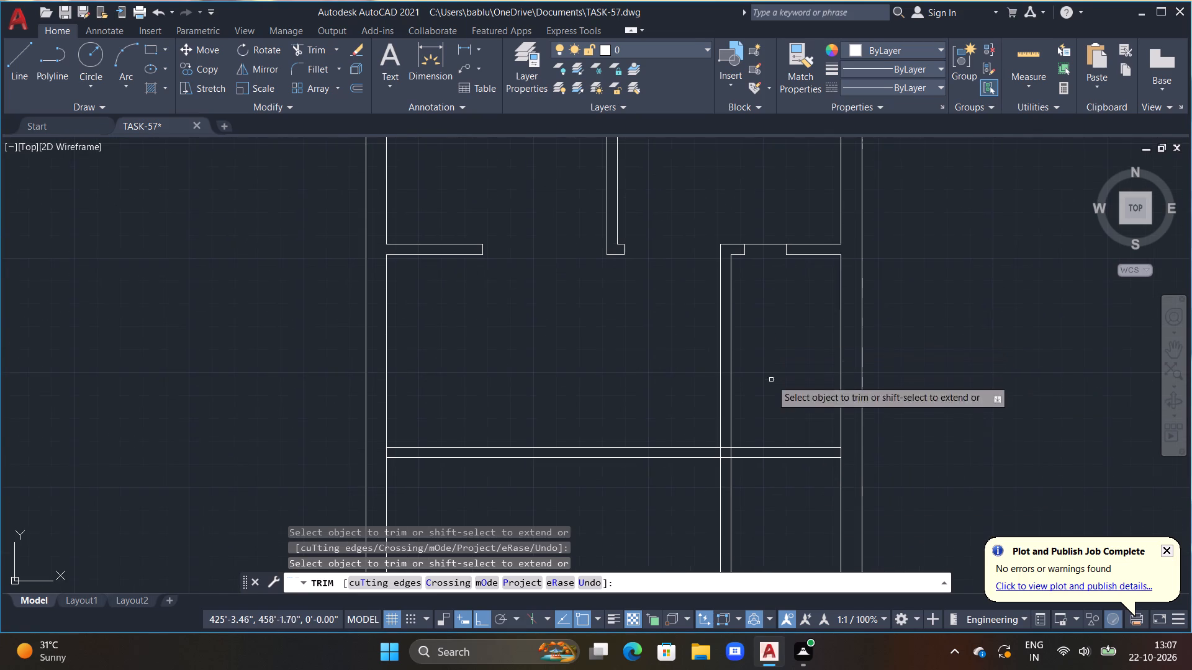
middle_drag(774, 416, 773, 316)
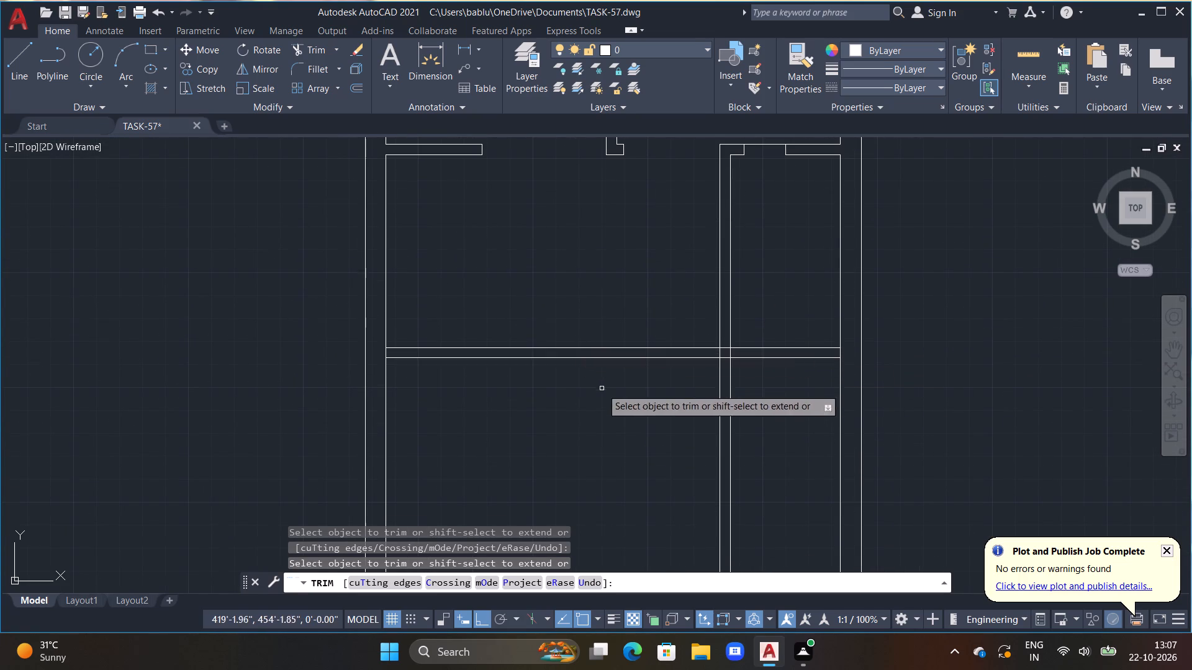
scroll(729, 426, down, 1)
middle_drag(744, 427, 744, 379)
drag(743, 377, 693, 421)
Trim the overlapping segments where the lower cross partition meets the second vertical partition's right-hand line and the right outer wall's inner line.
scroll(704, 351, up, 1)
middle_drag(704, 351, 699, 387)
scroll(711, 372, up, 2)
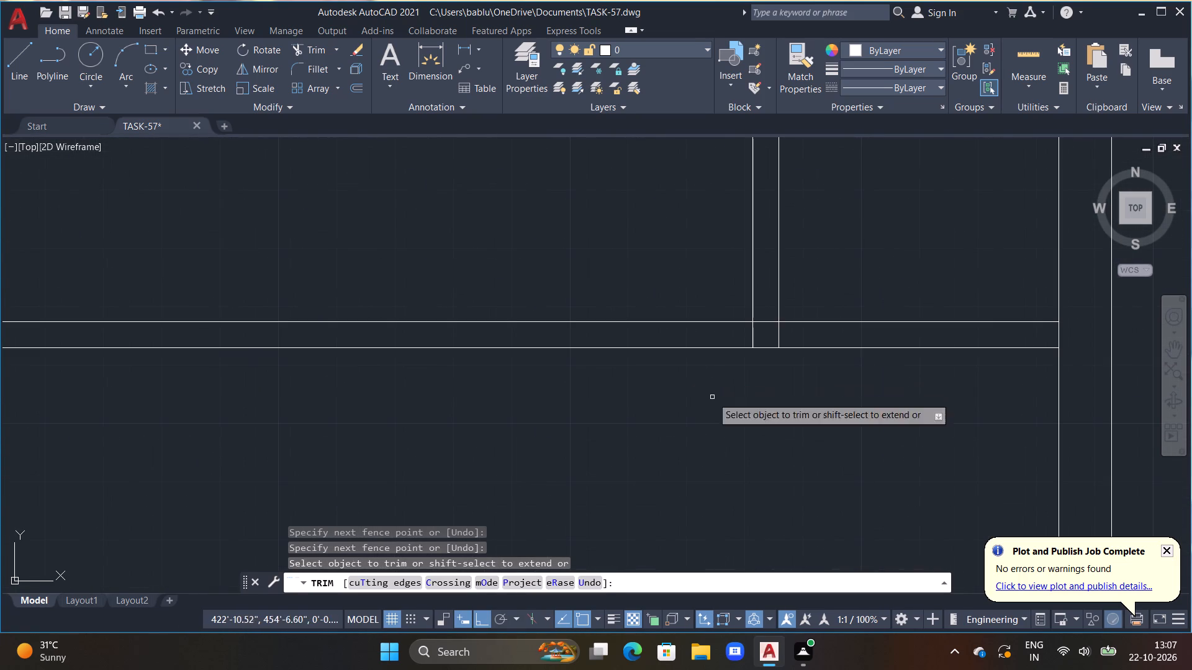
drag(762, 321, 770, 329)
click(777, 334)
drag(782, 334, 795, 334)
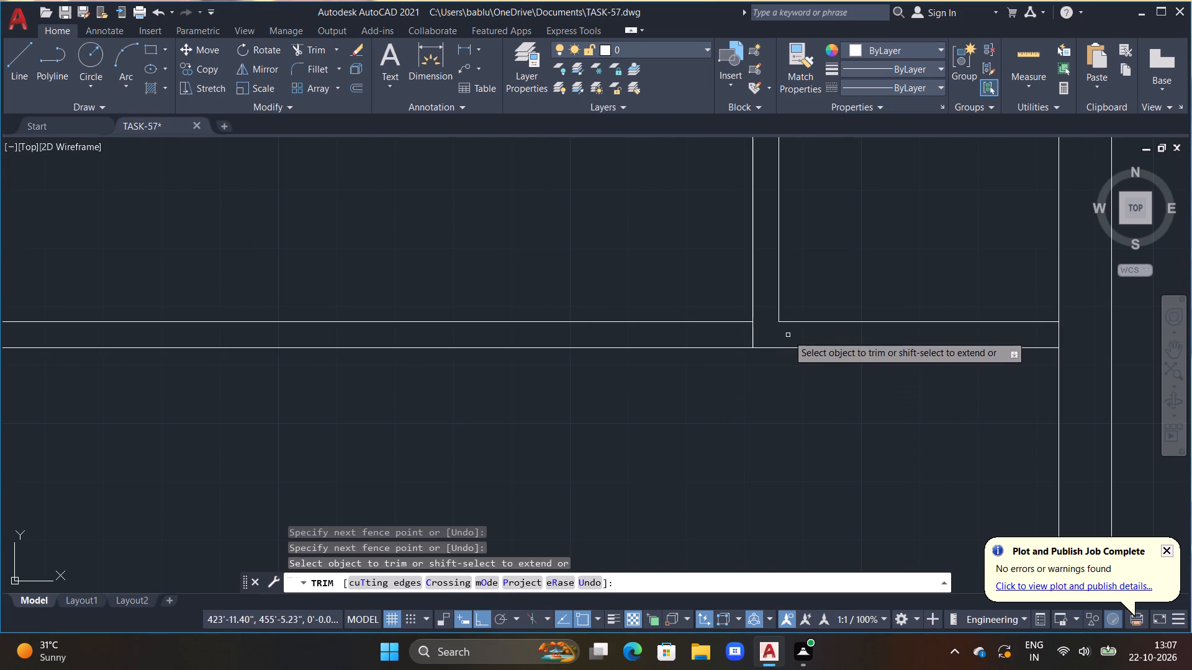
drag(1056, 335, 1063, 332)
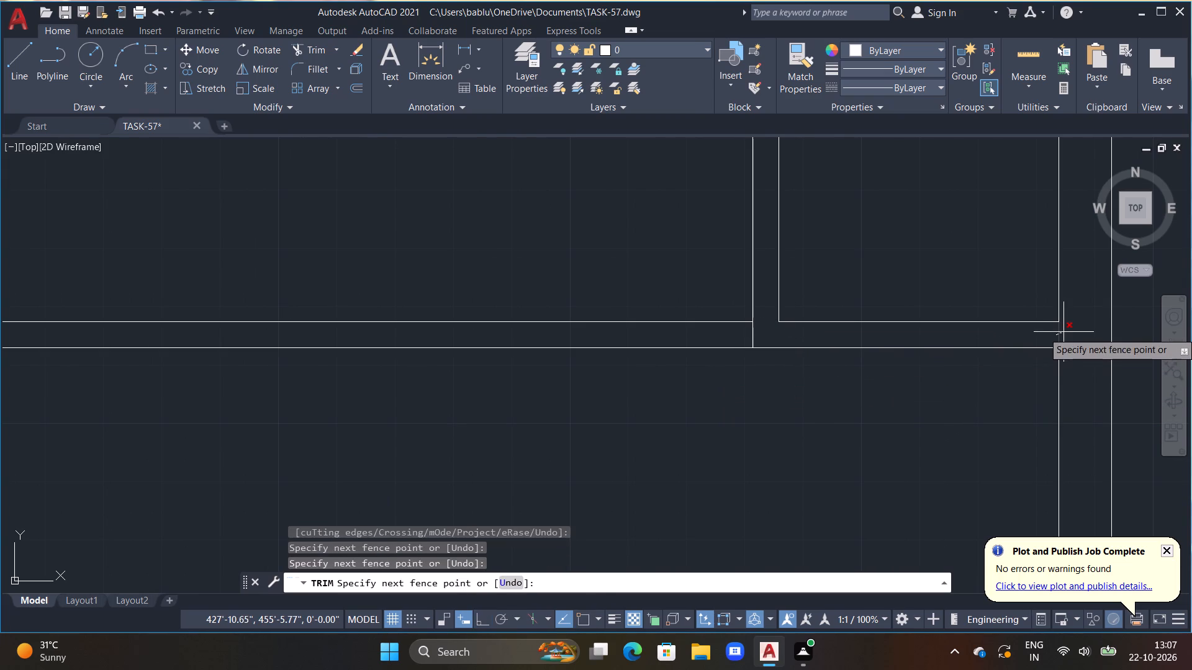
click(1065, 330)
scroll(1068, 334, down, 2)
middle_drag(991, 365, 856, 445)
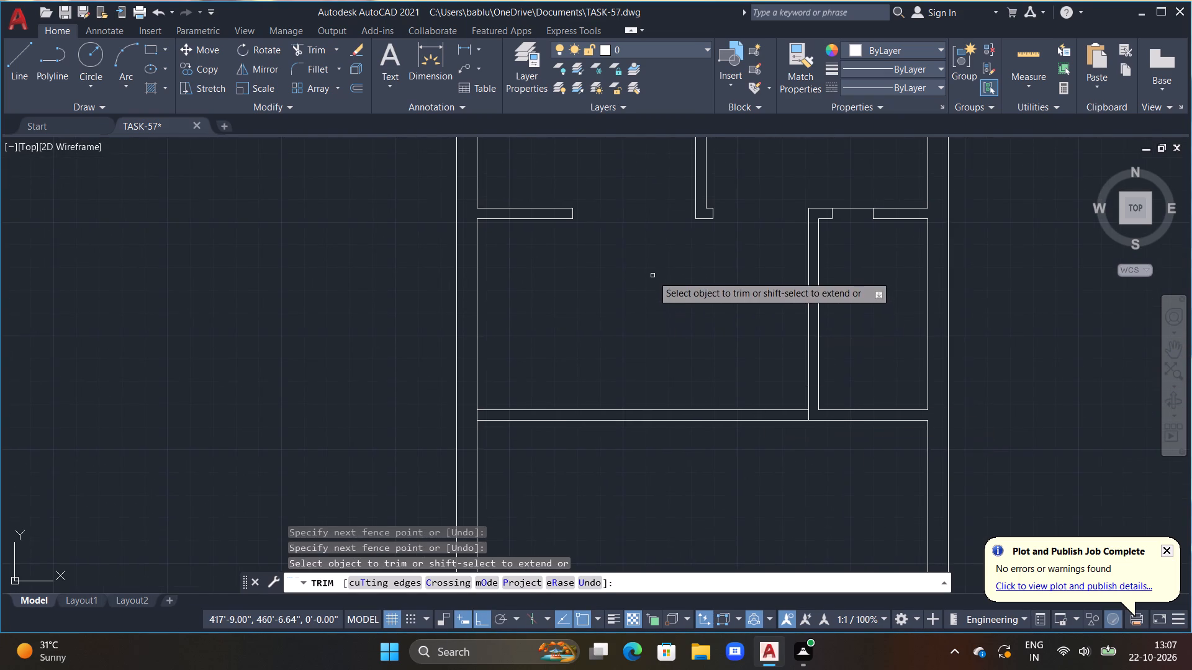
middle_drag(653, 279, 657, 342)
scroll(657, 342, up, 1)
key(Escape)
key(Escape)
key(Escape)
key(Escape)
key(Escape)
key(Escape)
key(Escape)
key(Escape)
key(Escape)
key(Escape)
key(Escape)
key(Escape)
key(Escape)
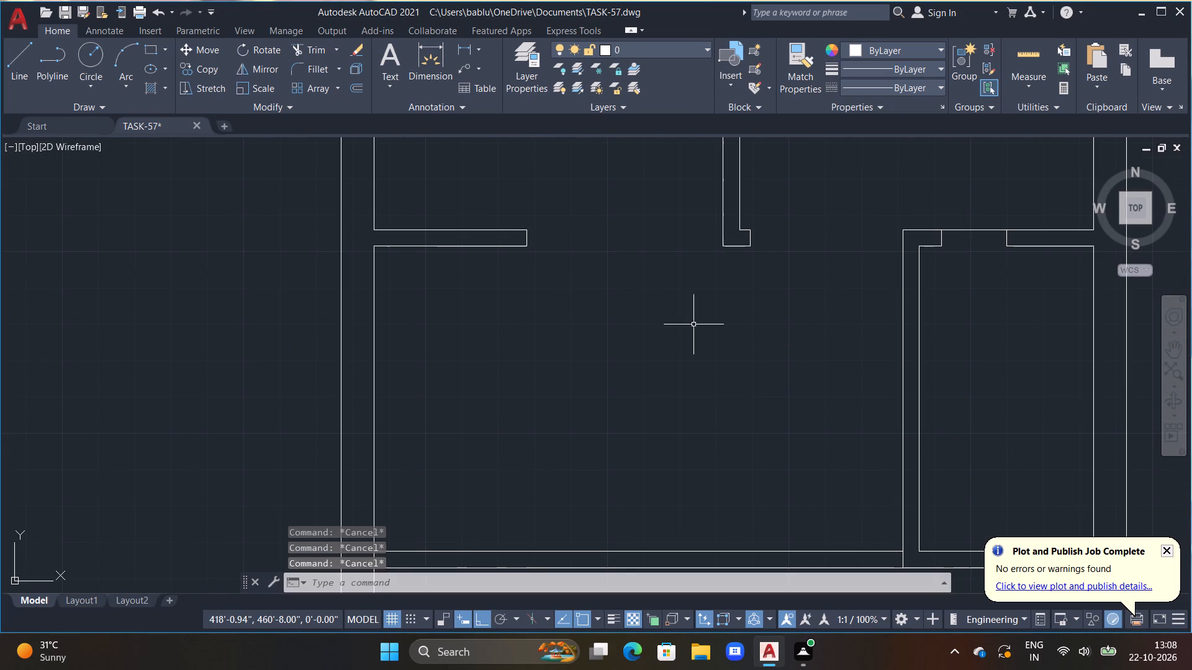
Draw a horizontal line about 3'6" long from the second vertical partition to the lower corner of the first vertical partition's stub.
scroll(770, 272, up, 1)
middle_drag(767, 282, 674, 371)
text(L)
key(space)
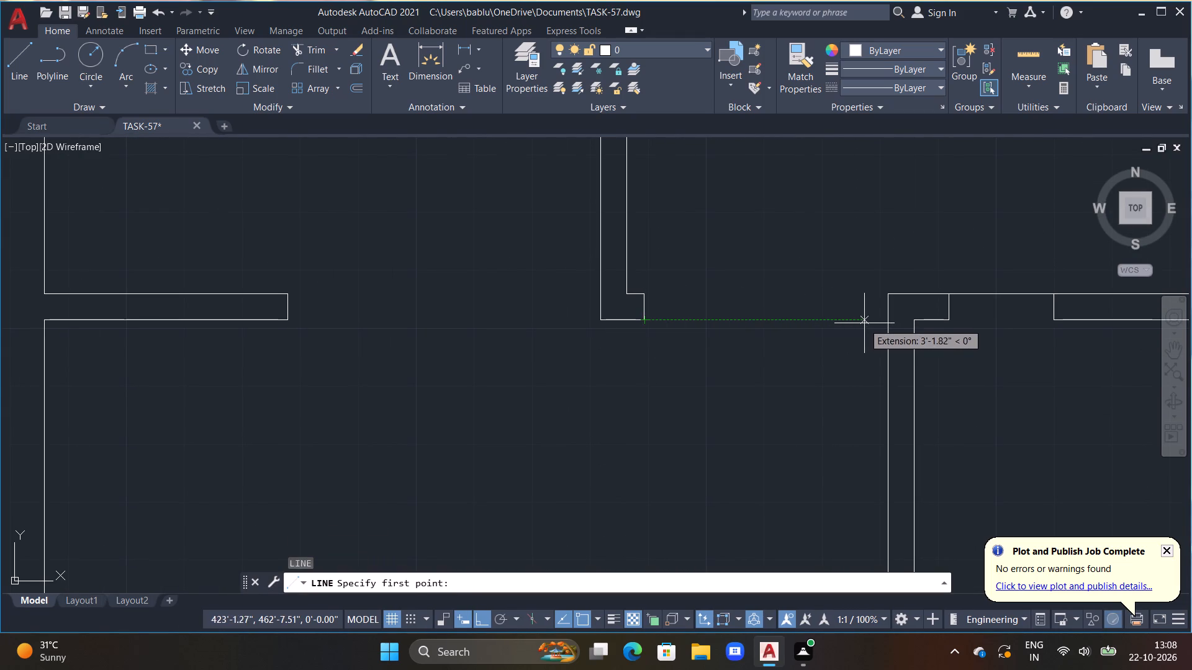
drag(886, 321, 824, 324)
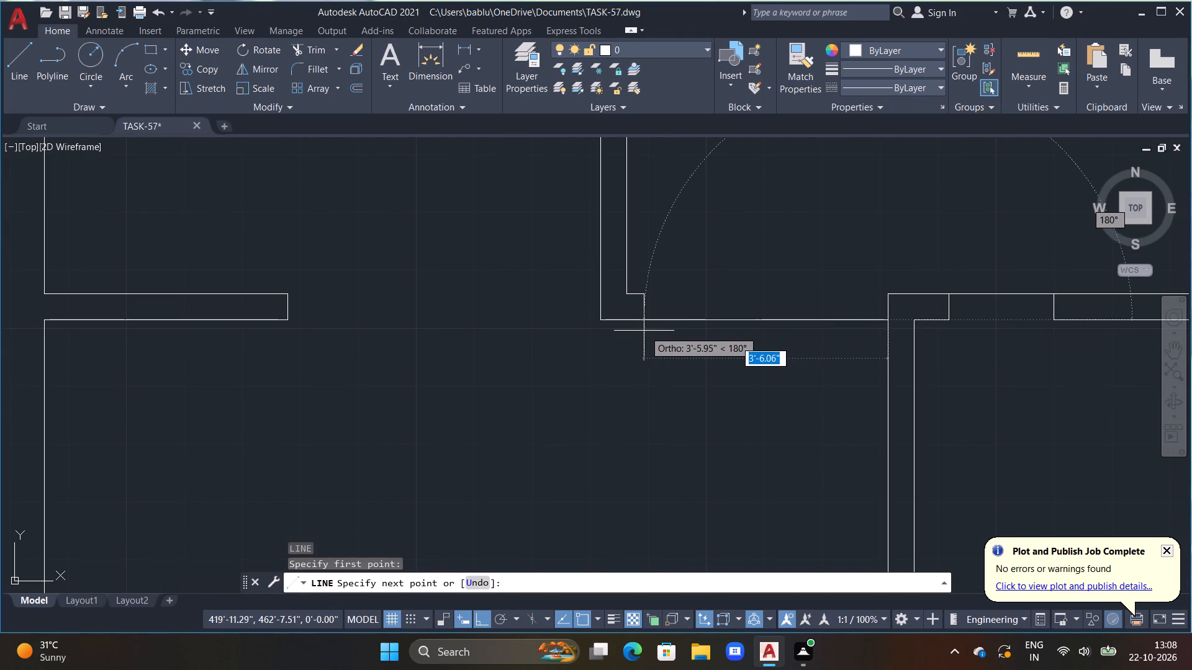
click(645, 320)
key(Escape)
Offset the right outer wall's inner line below the lower cross partition by 9'3" toward the left outer wall.
scroll(659, 372, down, 1)
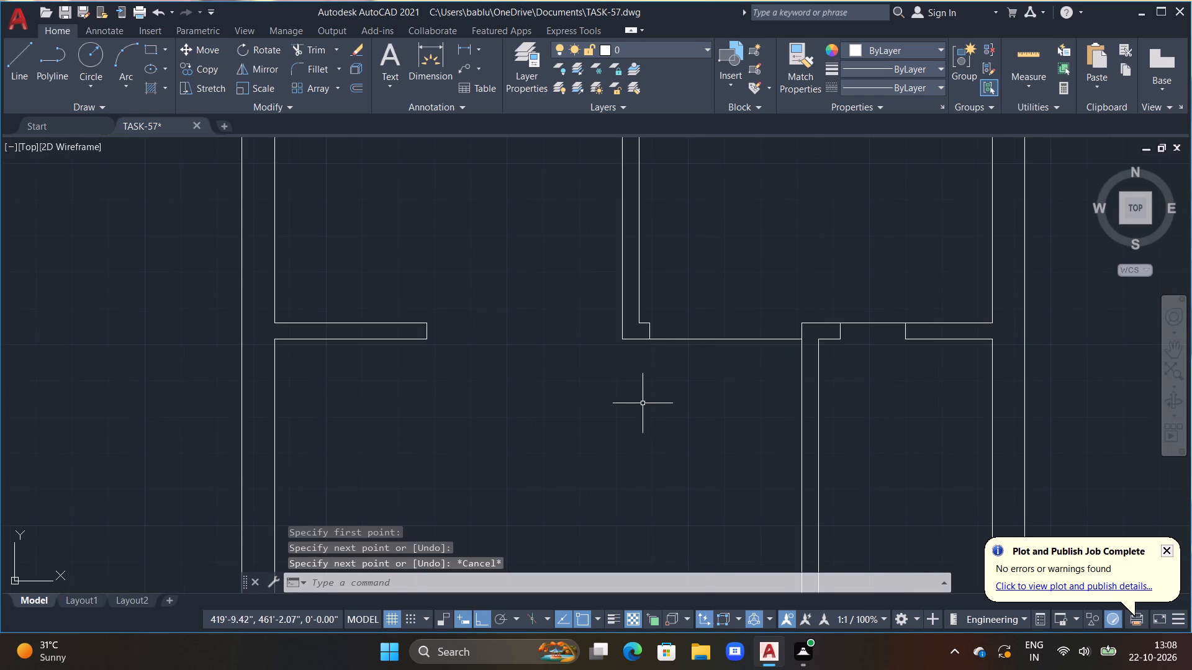
scroll(641, 408, down, 1)
middle_drag(642, 408, 670, 335)
middle_drag(622, 354, 645, 298)
middle_drag(575, 373, 594, 331)
middle_drag(675, 426, 663, 375)
key(Escape)
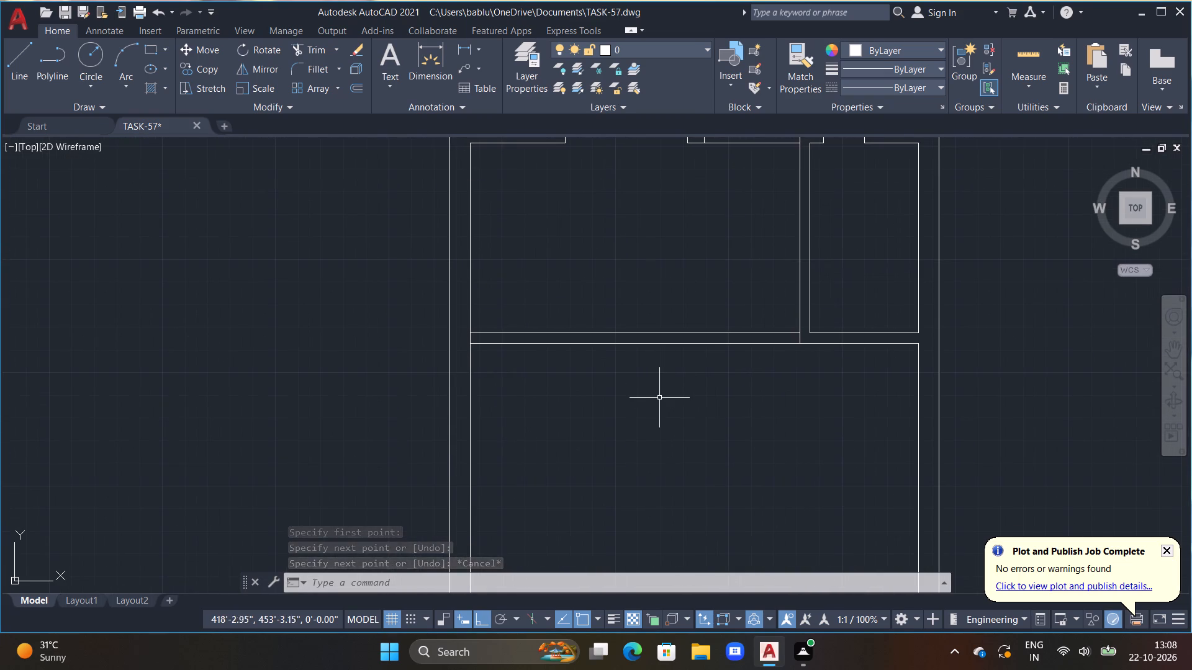
scroll(682, 412, down, 1)
middle_drag(682, 413, 679, 390)
key(Escape)
key(Escape)
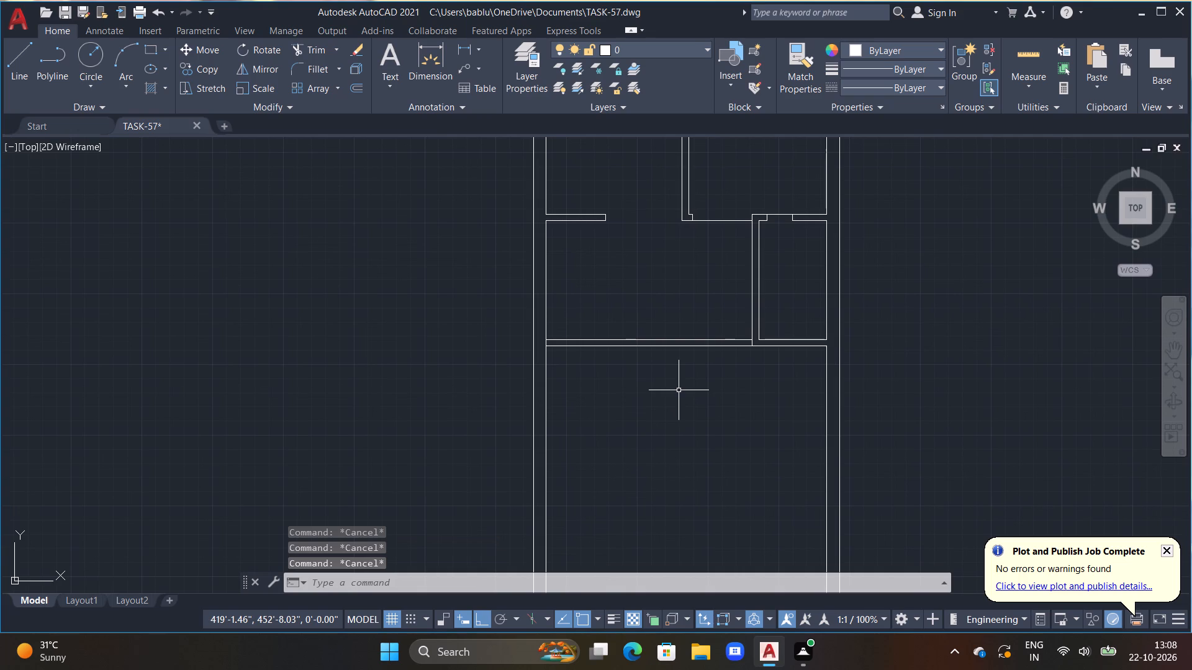
key(p)
key(BackSpace)
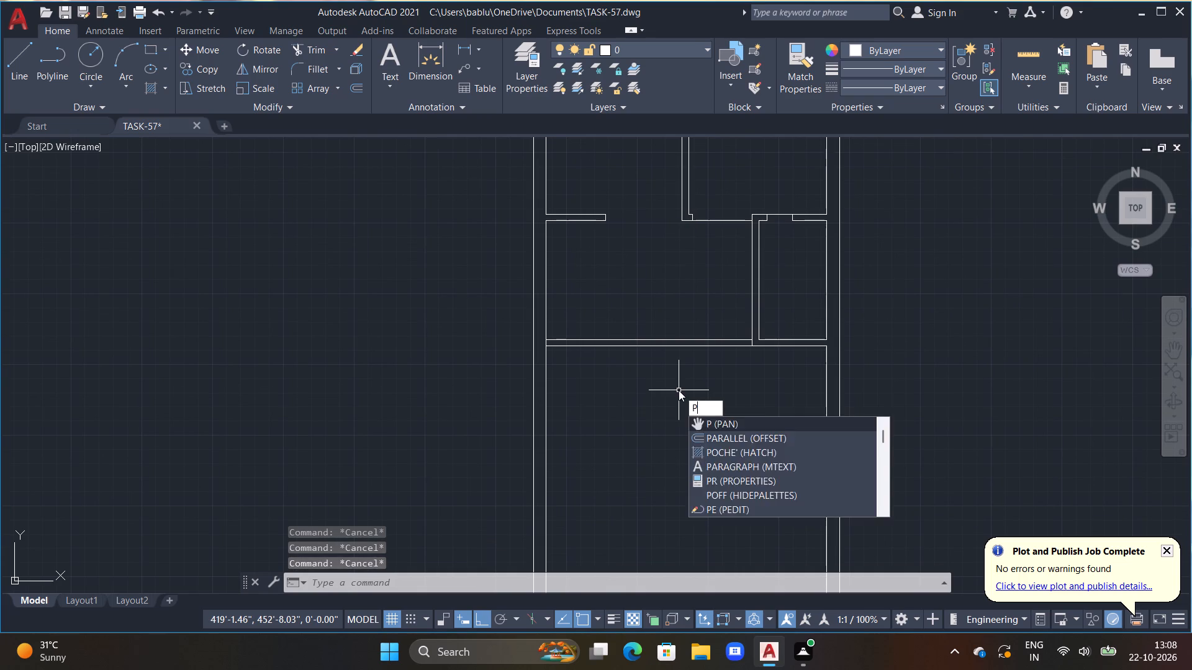
text(OFF)
key(space)
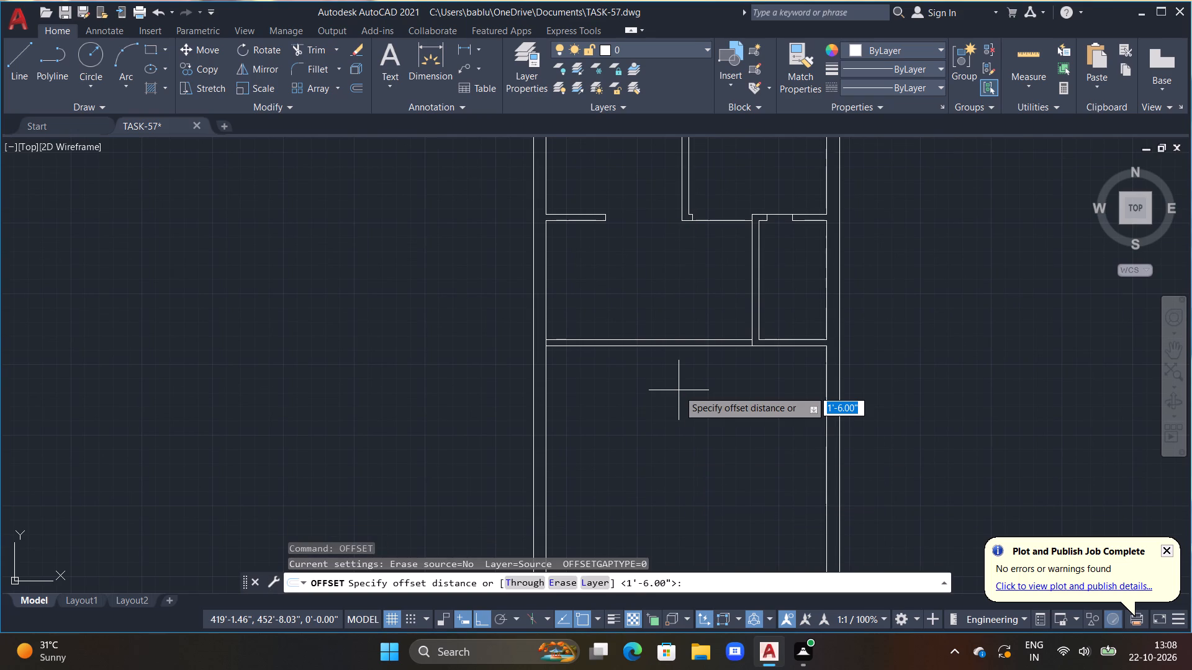
text(9'3")
key(Return)
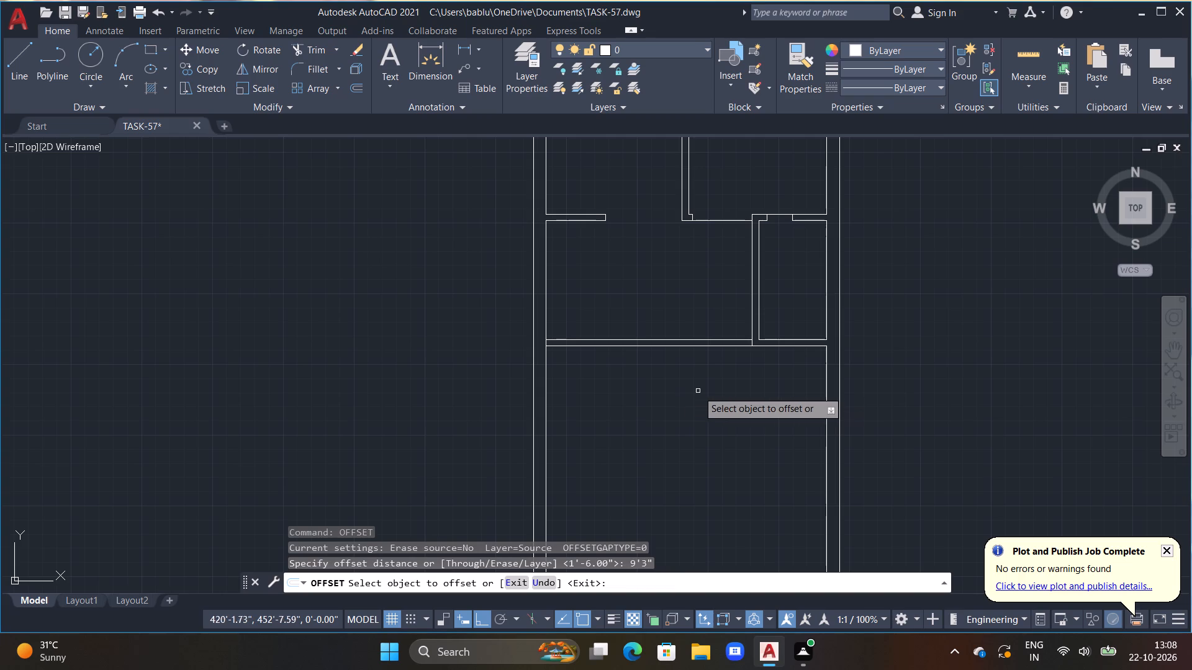
click(826, 412)
click(710, 429)
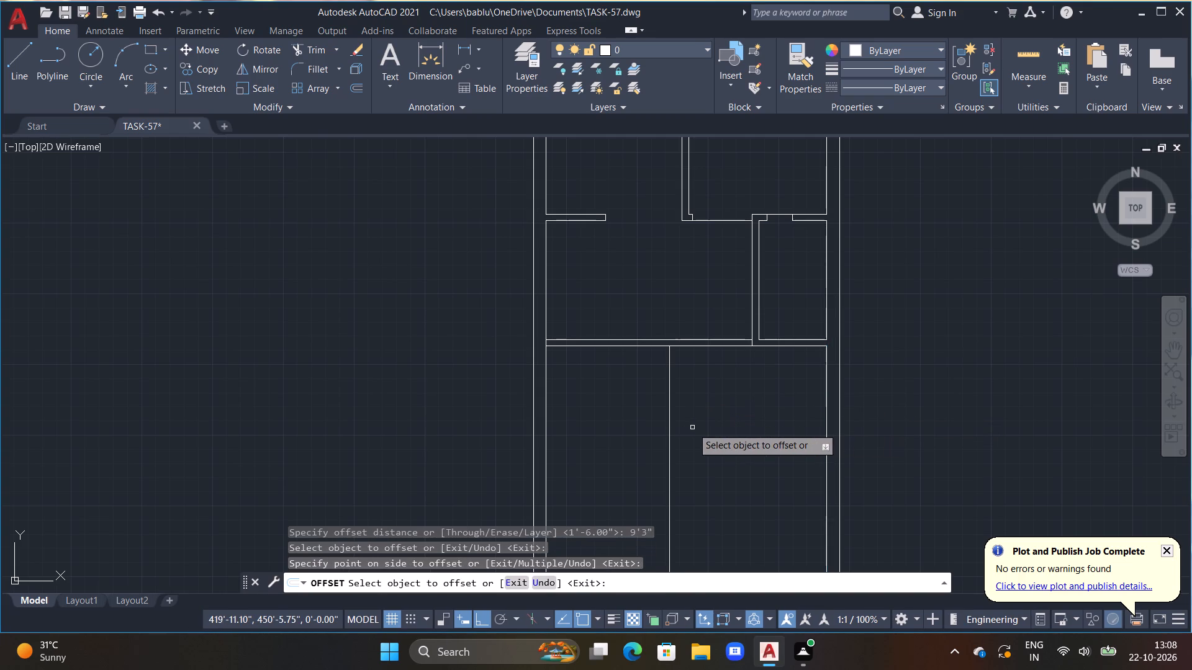
Offset the new vertical line by 9" toward the left outer wall to give the inner wall its thickness.
drag(670, 418, 656, 418)
text(9")
key(Return)
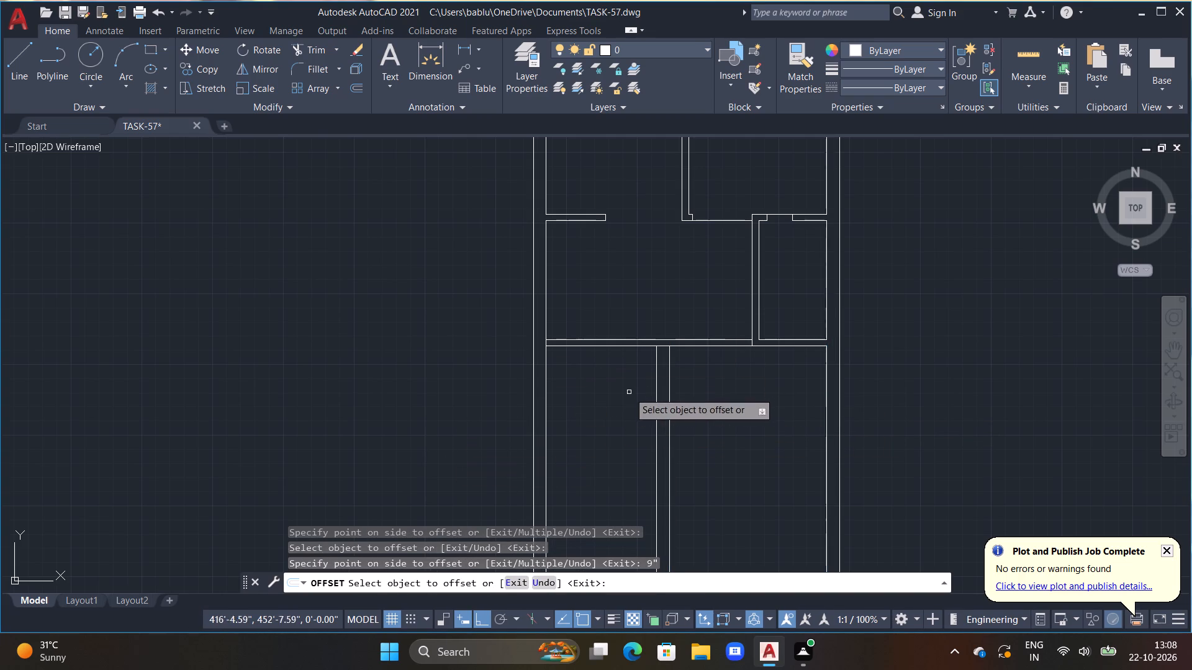
key(Escape)
key(Escape)
Extend the 9" inner wall's right-hand line up to the lower cross partition's upper line.
text(EX)
key(space)
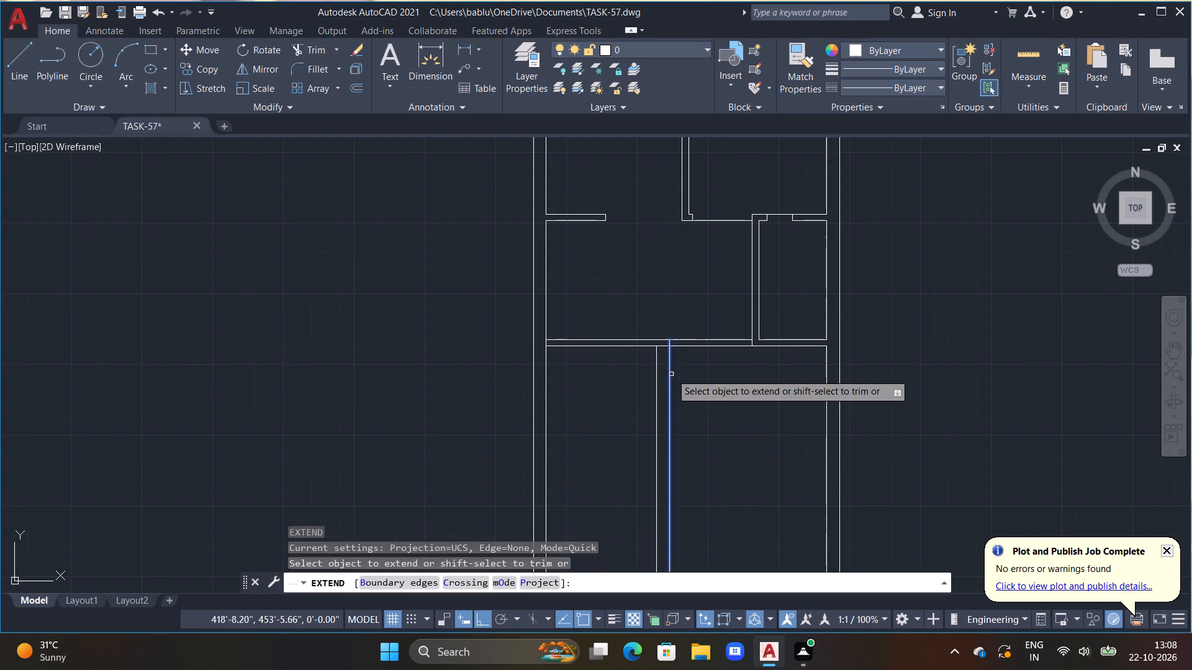
double_click(668, 359)
key(Escape)
key(Escape)
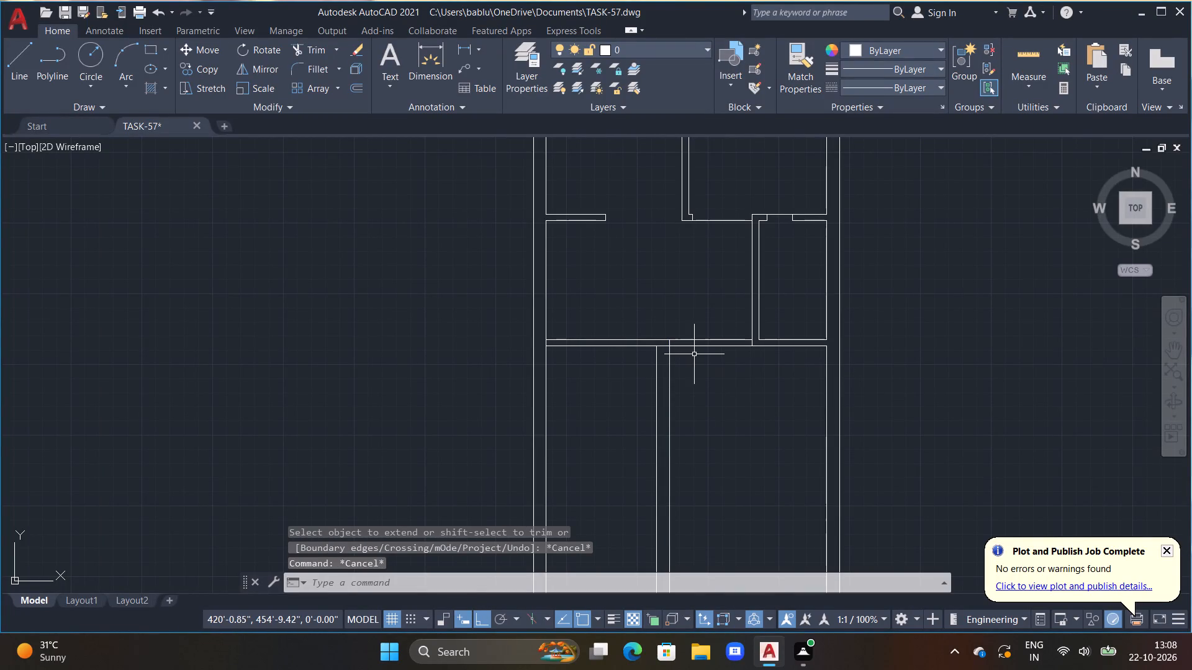
Trim the lower cross partition's upper line right of the 9" inner wall, and the overlaps at the left outer wall and the inner wall.
text(TR)
key(space)
key(space)
double_click(693, 341)
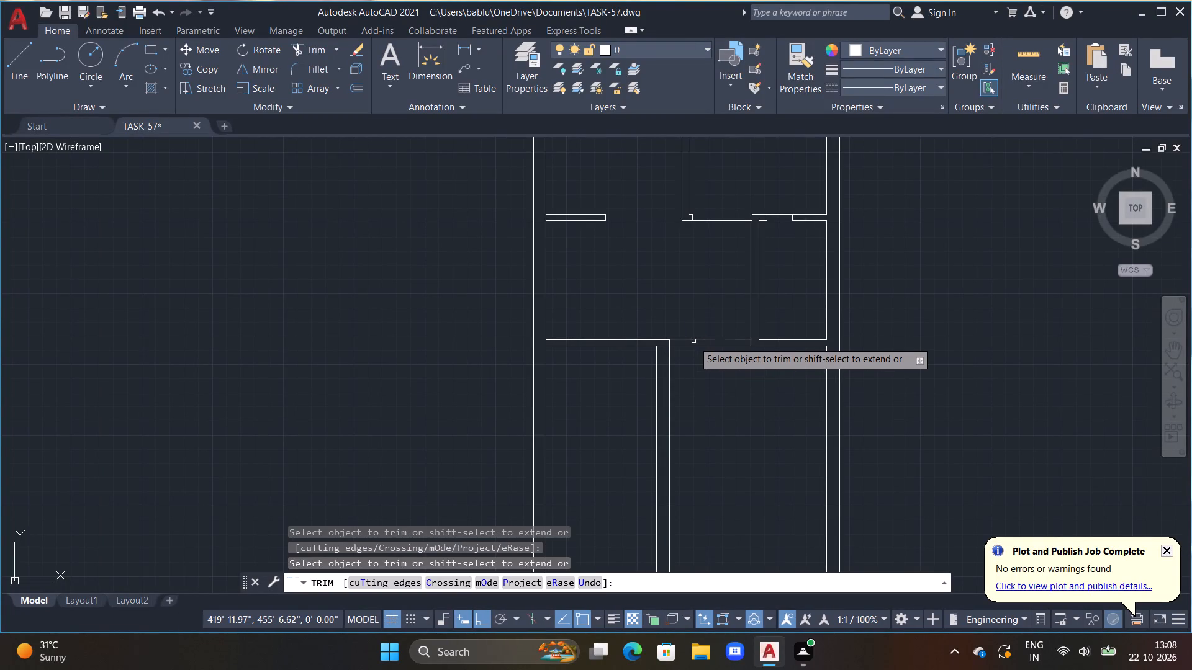
middle_drag(762, 393, 763, 356)
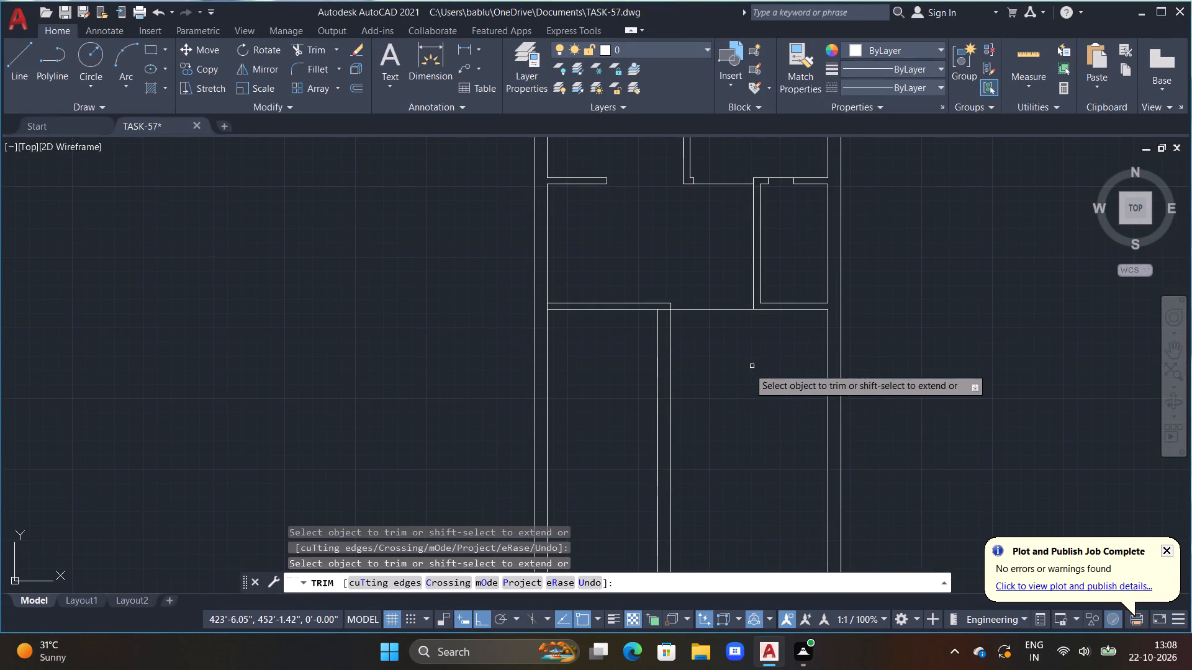
middle_drag(720, 378, 744, 342)
scroll(602, 287, up, 3)
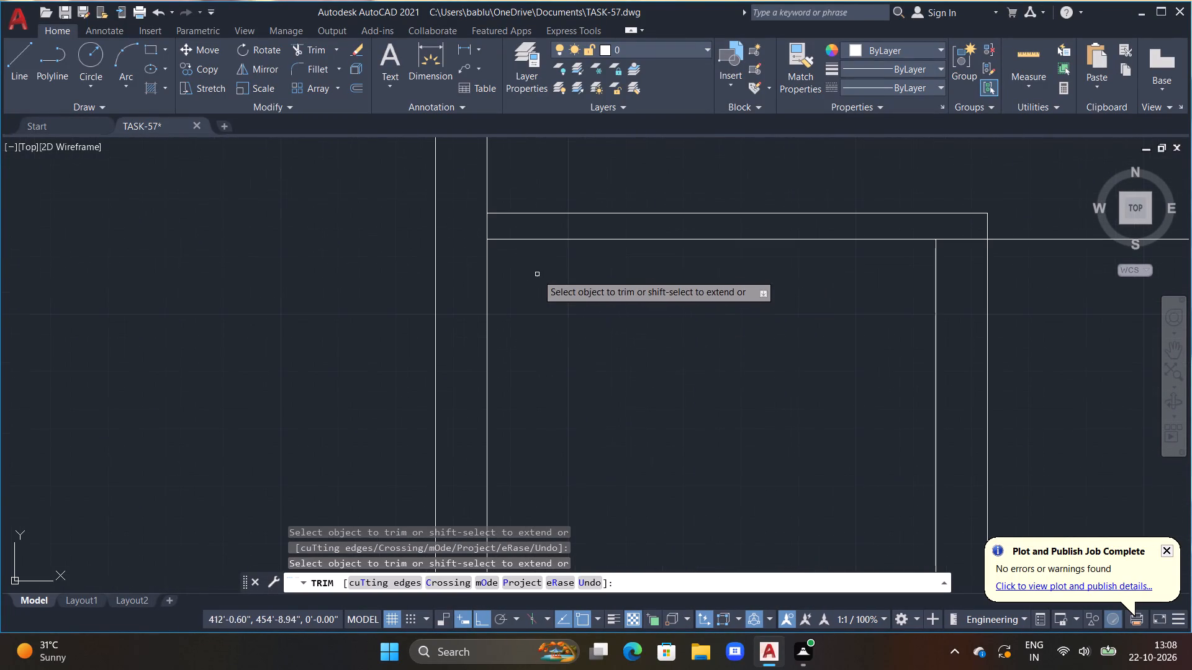
click(488, 230)
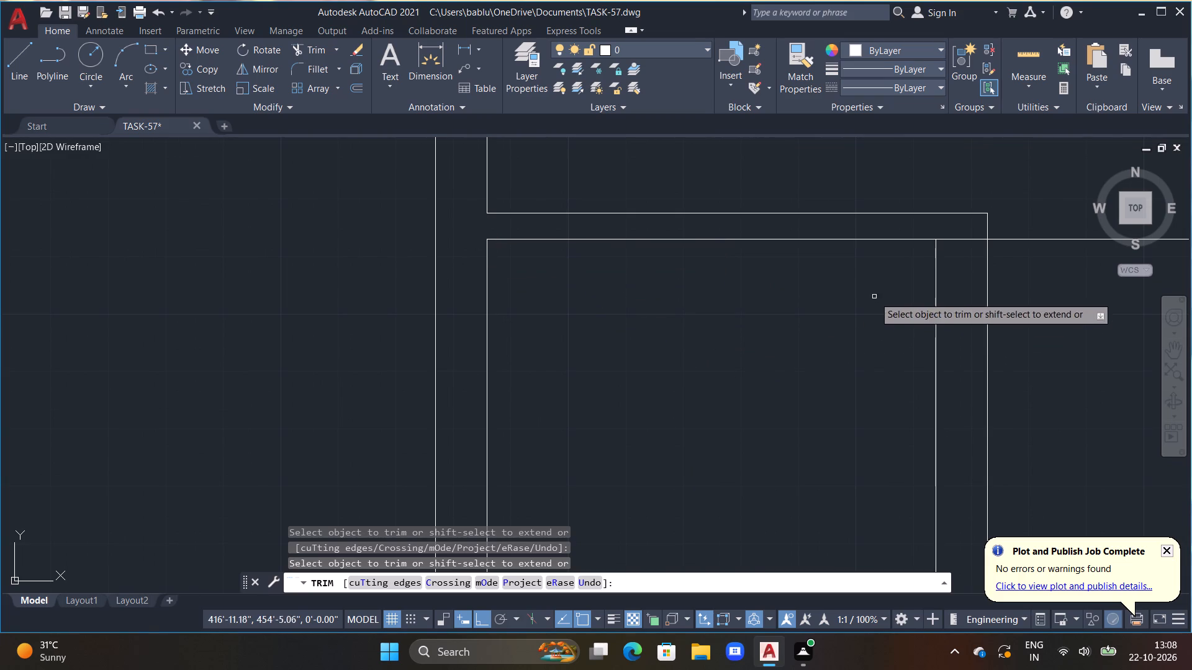
click(950, 237)
scroll(684, 371, down, 2)
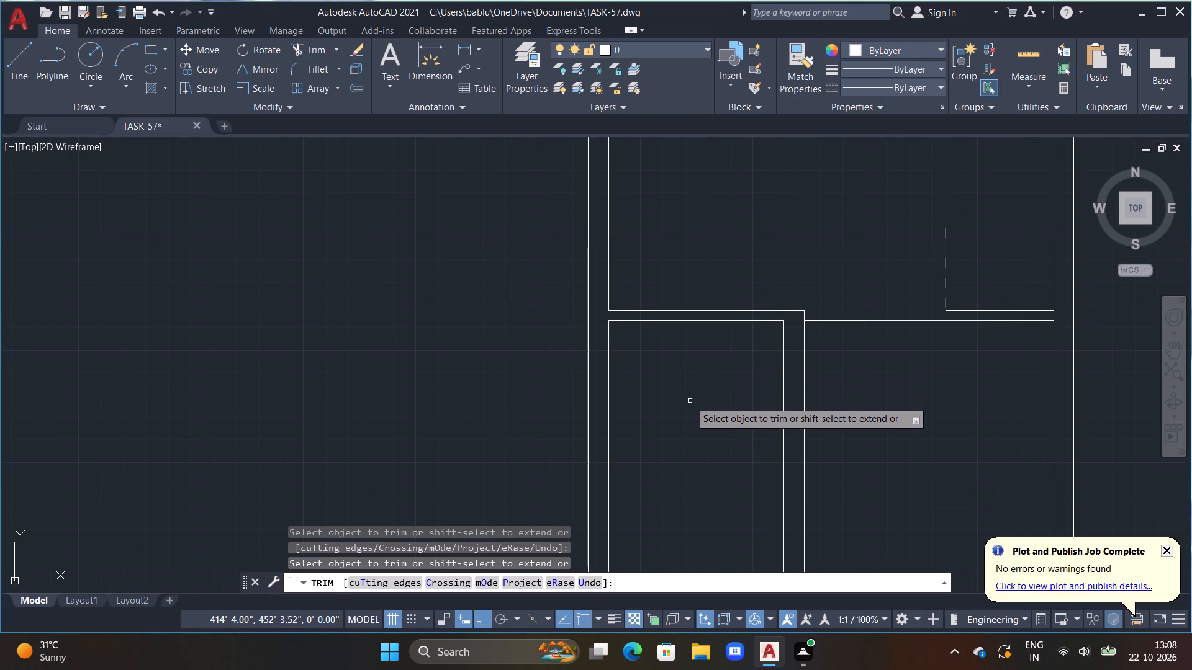
key(Escape)
Offset the lower cross partition's lower line, between the 9" inner wall and the right outer wall, downward by 11'3".
scroll(689, 401, down, 1)
middle_drag(687, 402, 603, 354)
key(Escape)
key(Escape)
middle_drag(764, 386, 700, 368)
key(Escape)
key(Escape)
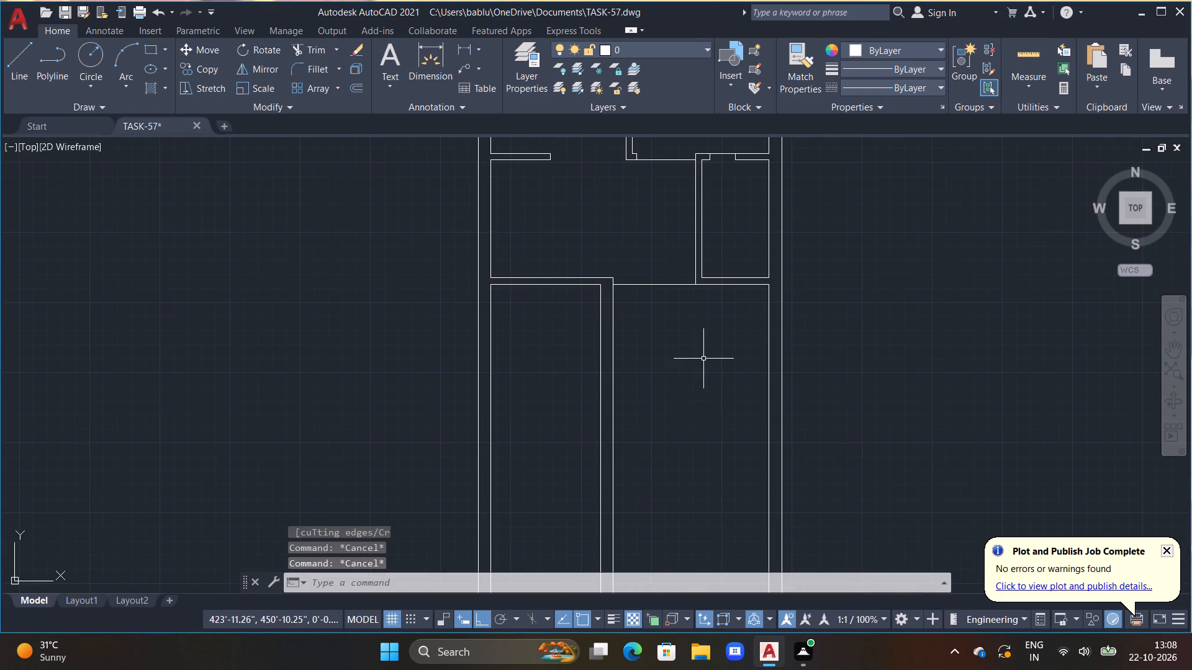
key(Escape)
text(OFF)
key(space)
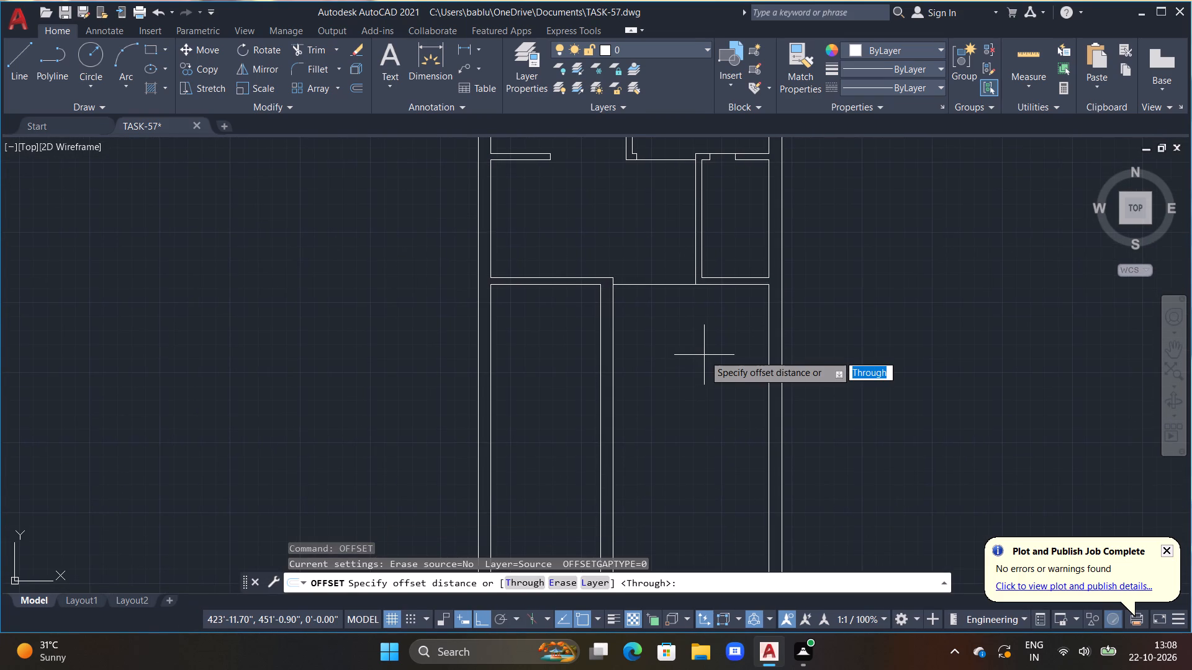
text(11'3")
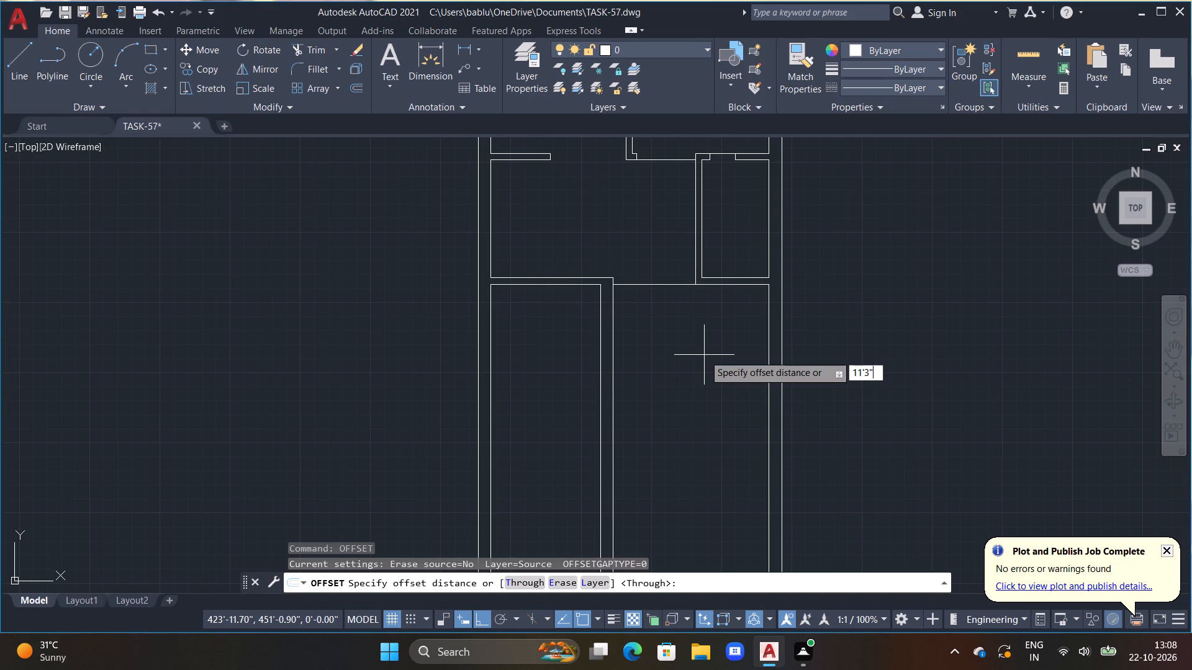
key(Return)
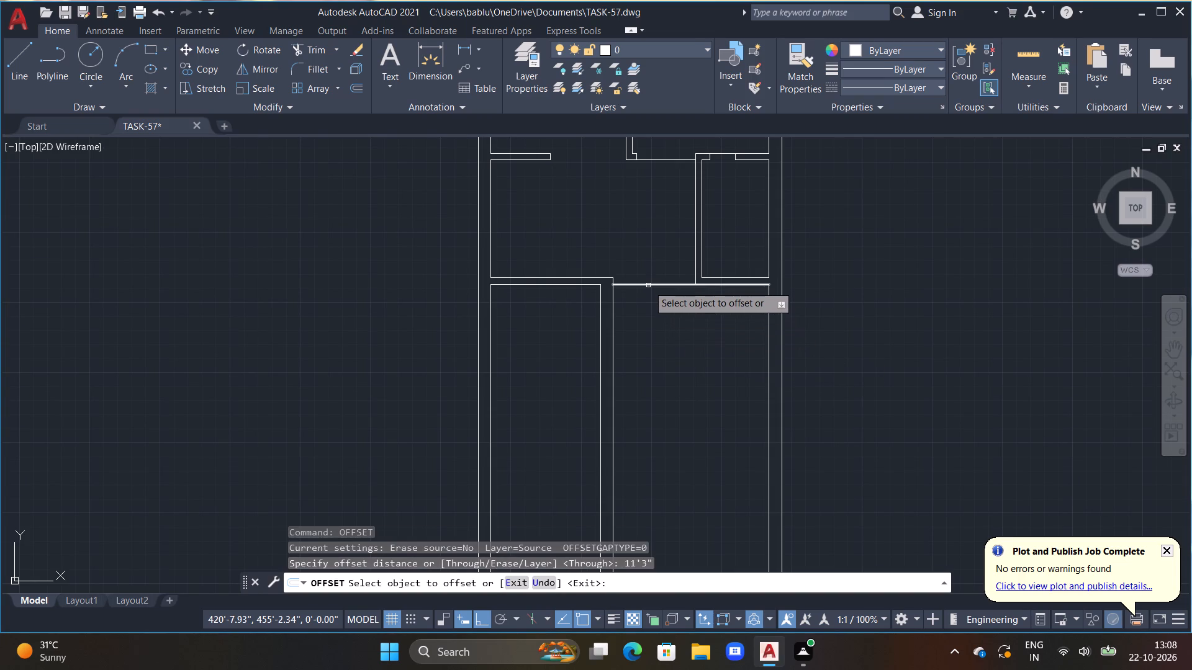
click(648, 285)
click(710, 457)
Offset the new horizontal line downward by 4.5" to form a third cross partition.
middle_drag(723, 468, 704, 378)
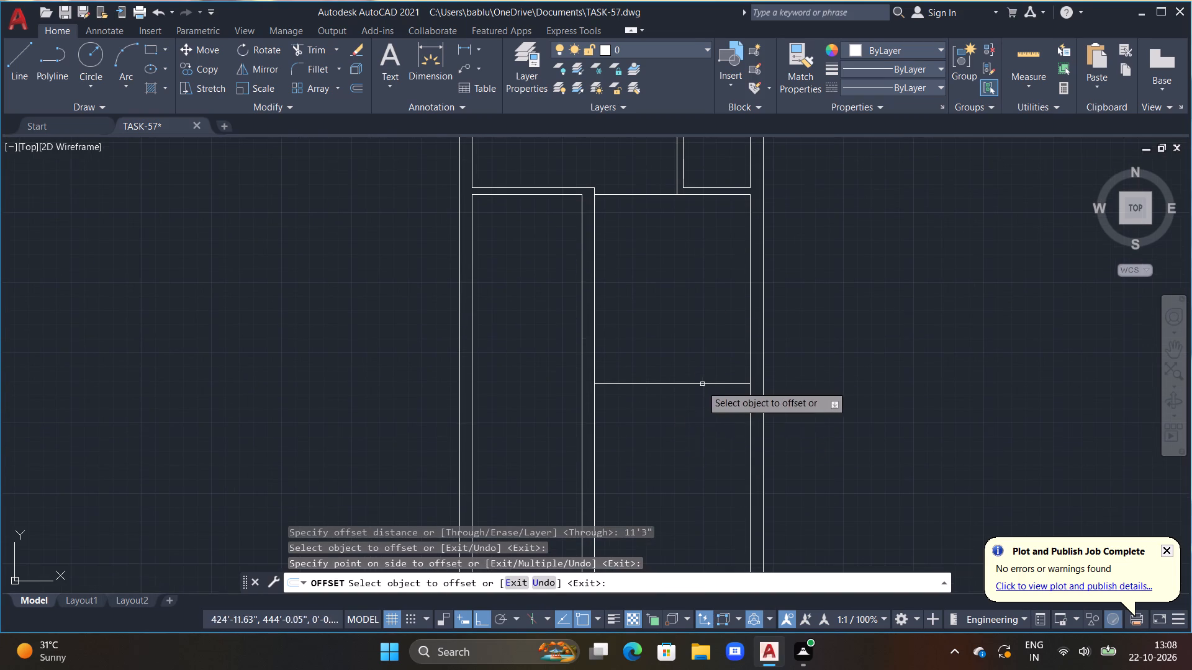
drag(679, 384, 682, 392)
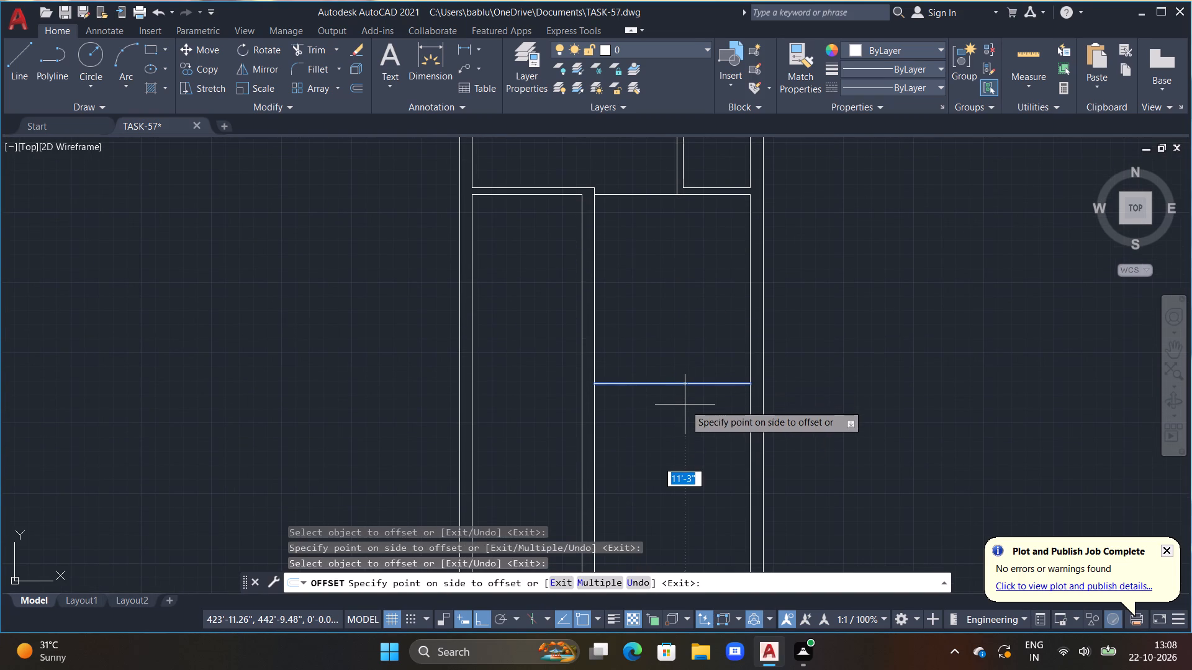
text(4.5")
key(Return)
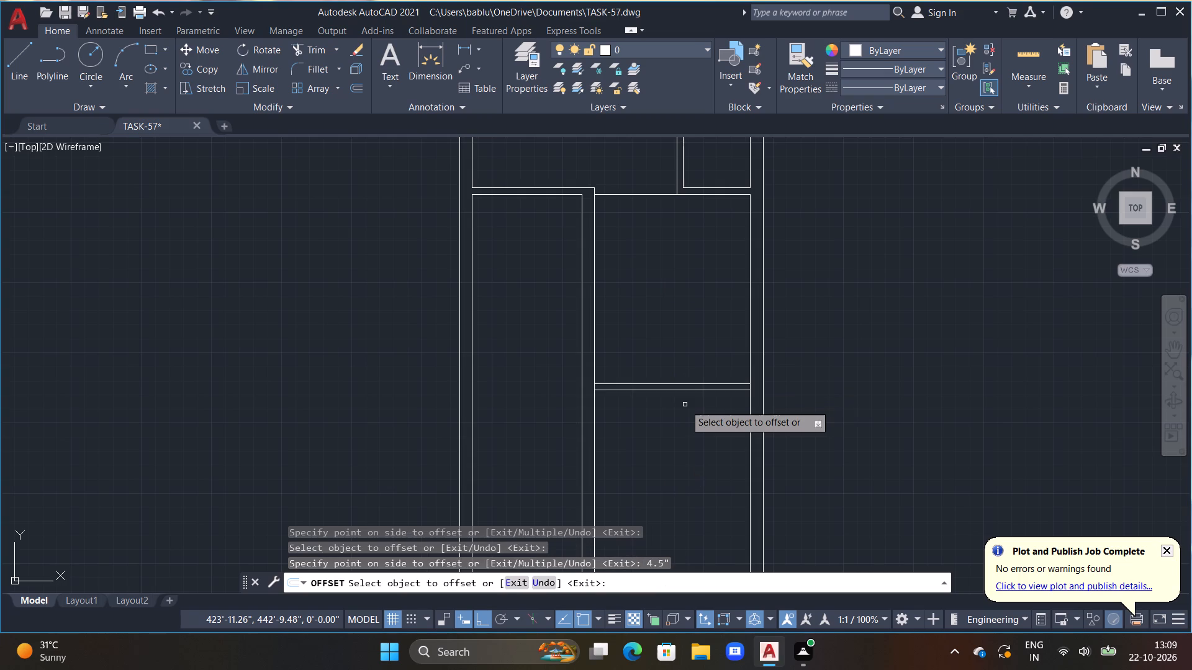
key(Escape)
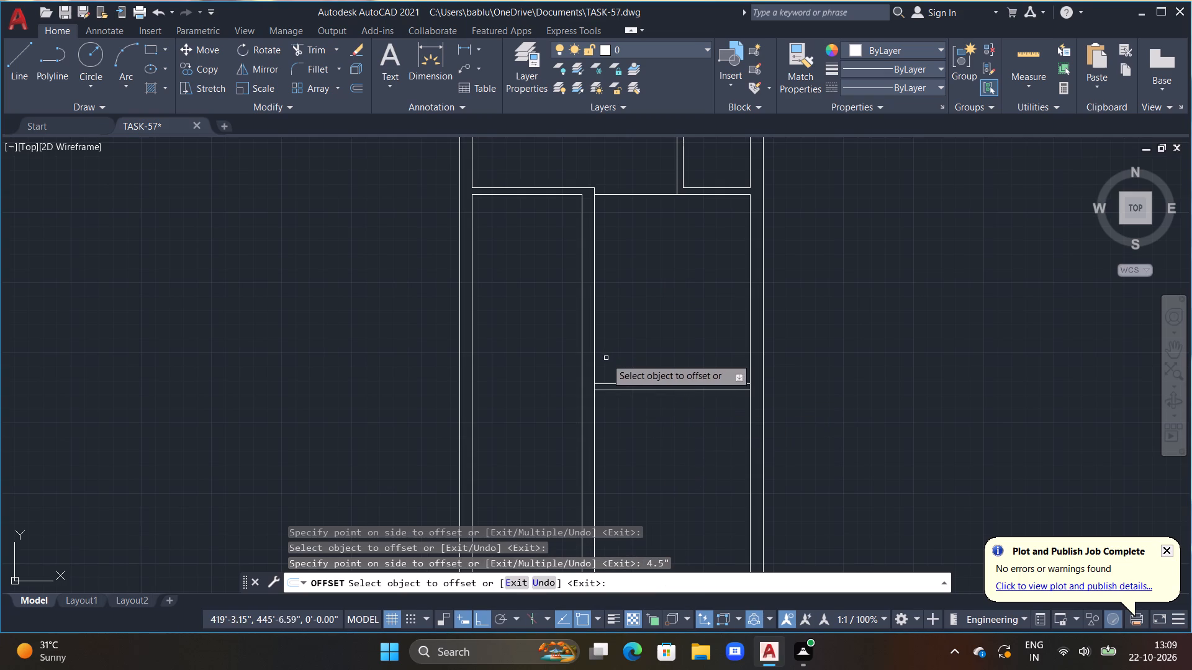
Extend both third cross partition lines to the inner wall's left-hand line and the right outer wall's outer line.
text(EX)
key(space)
click(615, 390)
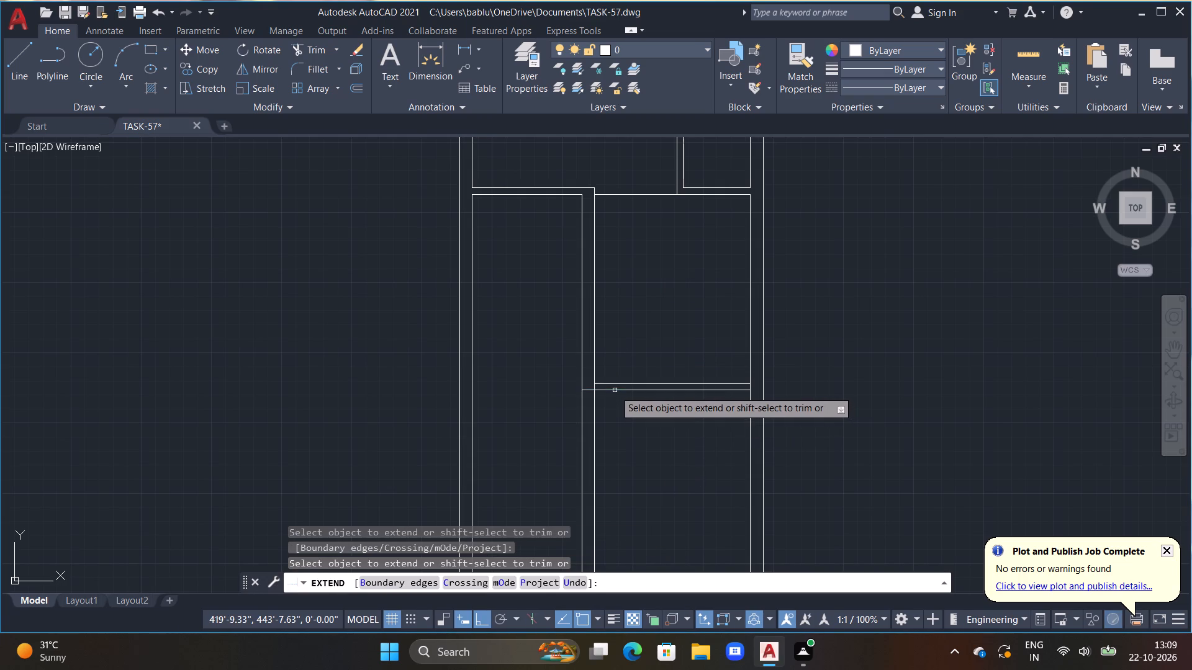
click(739, 390)
click(723, 383)
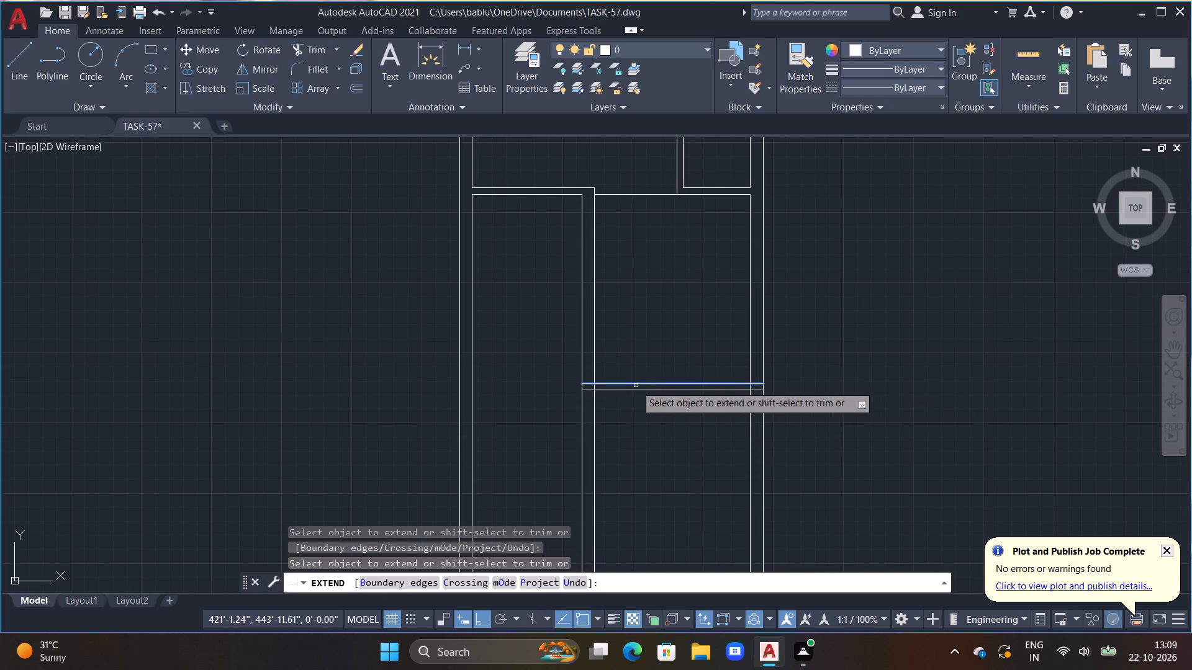
click(631, 385)
key(Escape)
key(Escape)
Draw a horizontal line about 2'0.5" long across the 9" inner wall, just above the third cross partition.
middle_drag(618, 355, 636, 329)
key(Escape)
scroll(625, 327, up, 1)
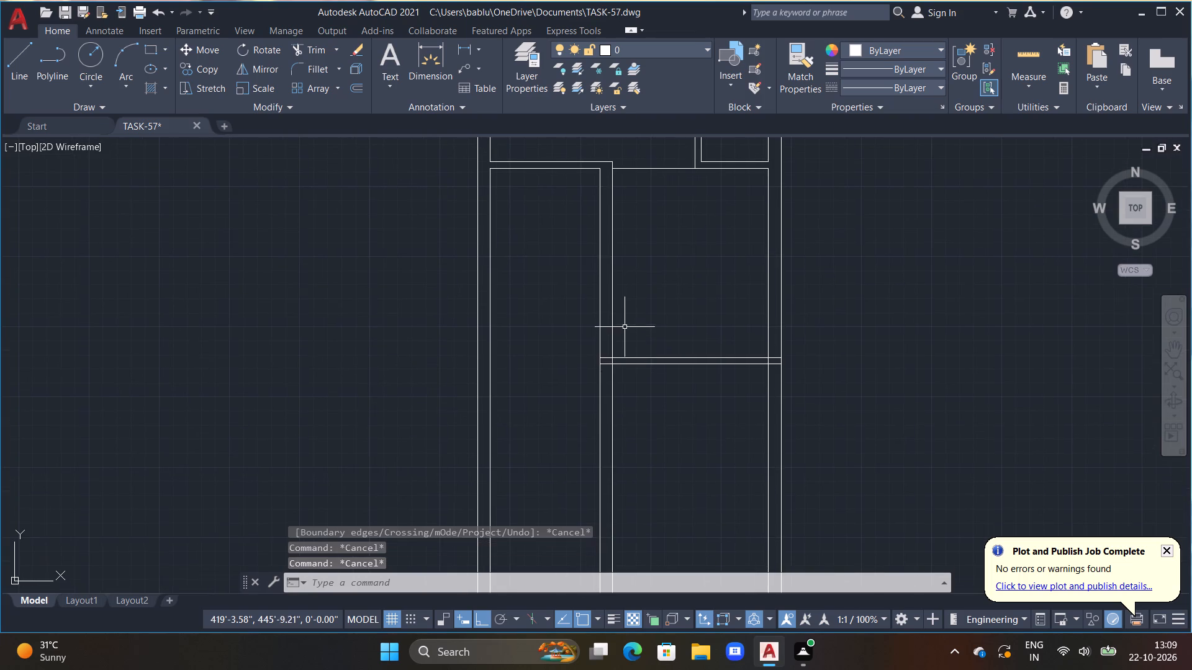
scroll(620, 344, up, 1)
text(L)
key(space)
drag(539, 351, 572, 352)
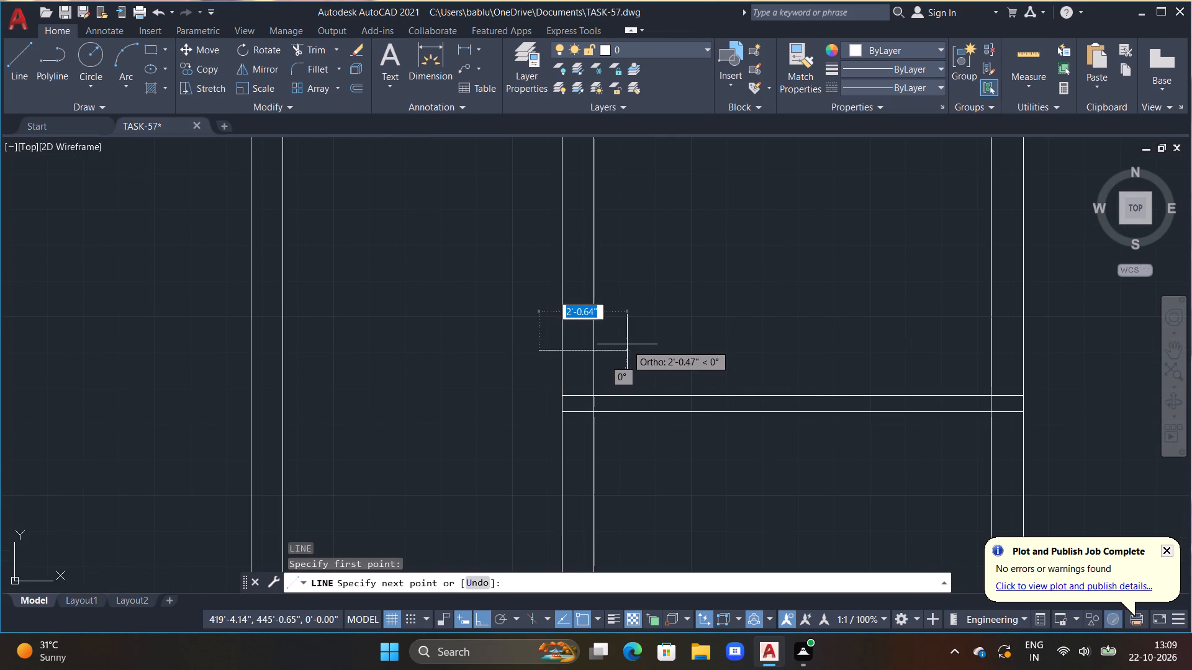
click(627, 343)
key(Escape)
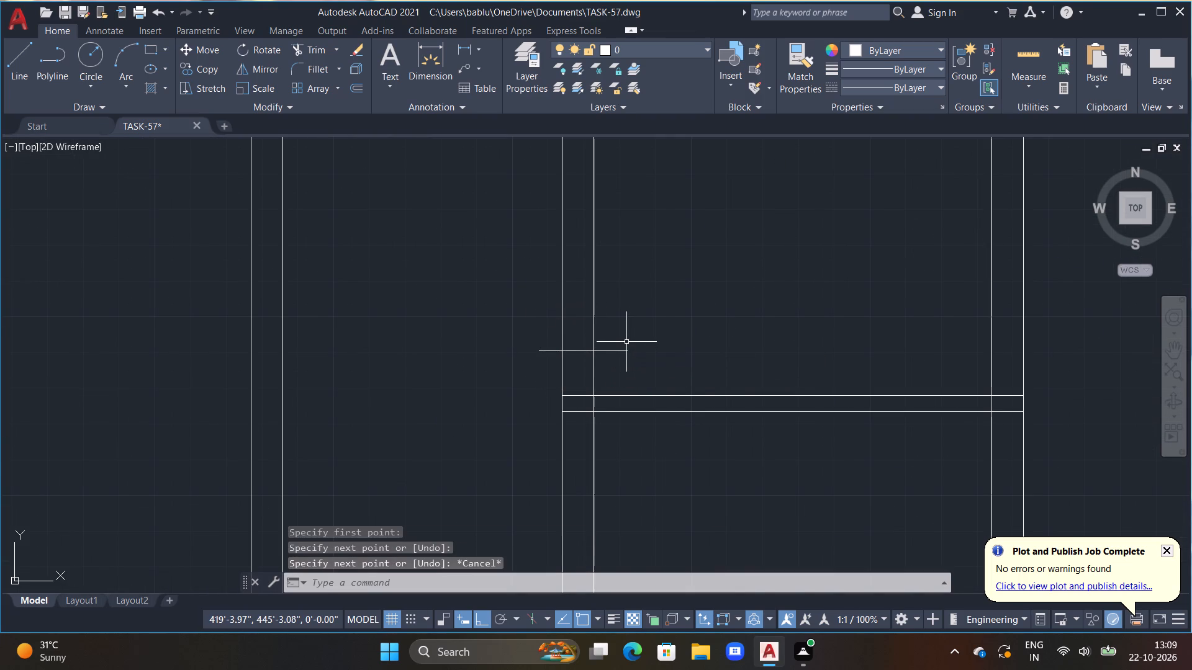
Offset the short line across the 9" inner wall upward by 4'.
text(OFF)
key(space)
text(4')
key(Return)
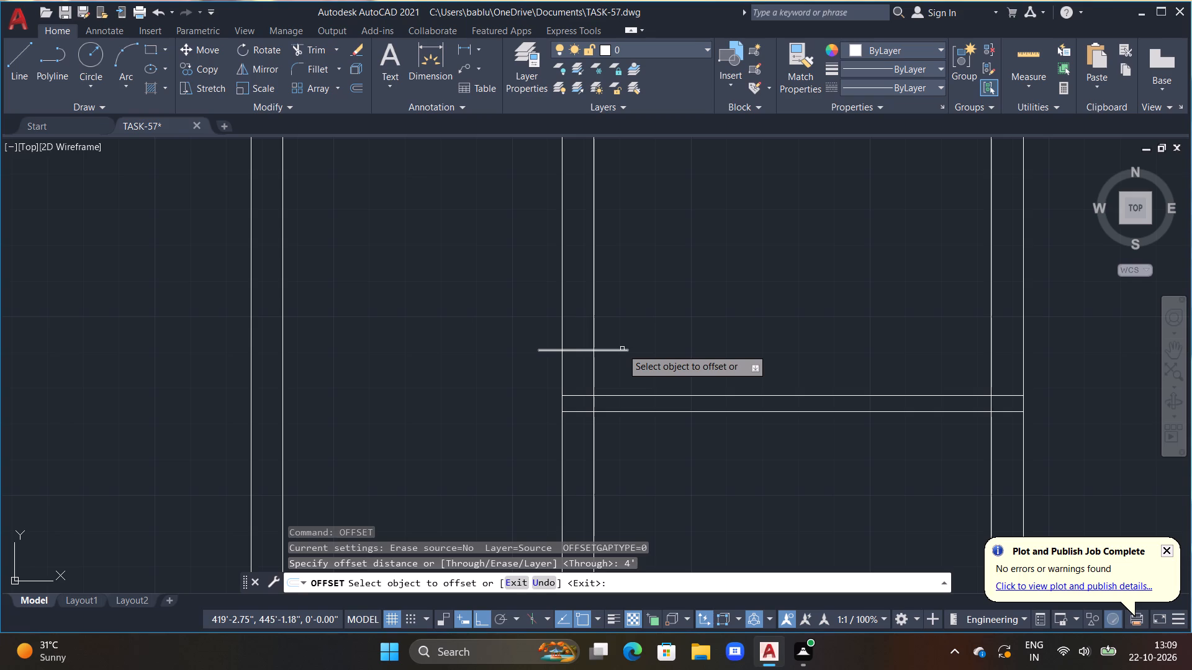
click(622, 351)
click(637, 235)
key(Escape)
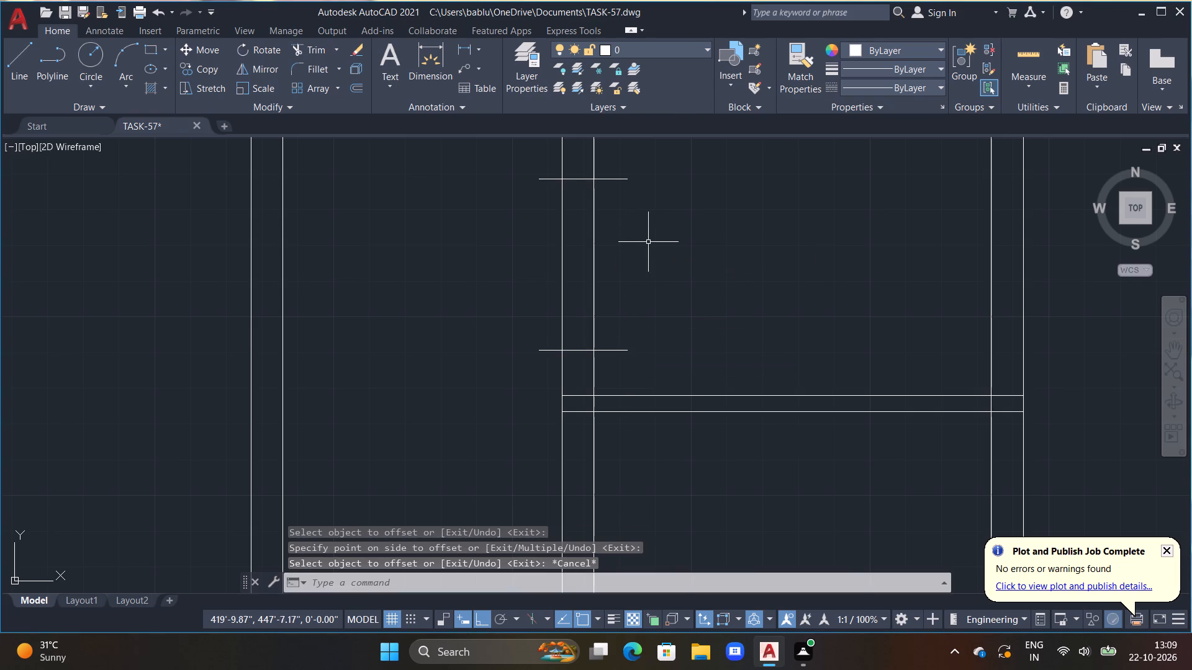
Trim the 9" inner wall's right-hand line between the two short lines, and the short lines' ends projecting beyond the wall.
text(TR)
key(space)
drag(614, 174, 579, 221)
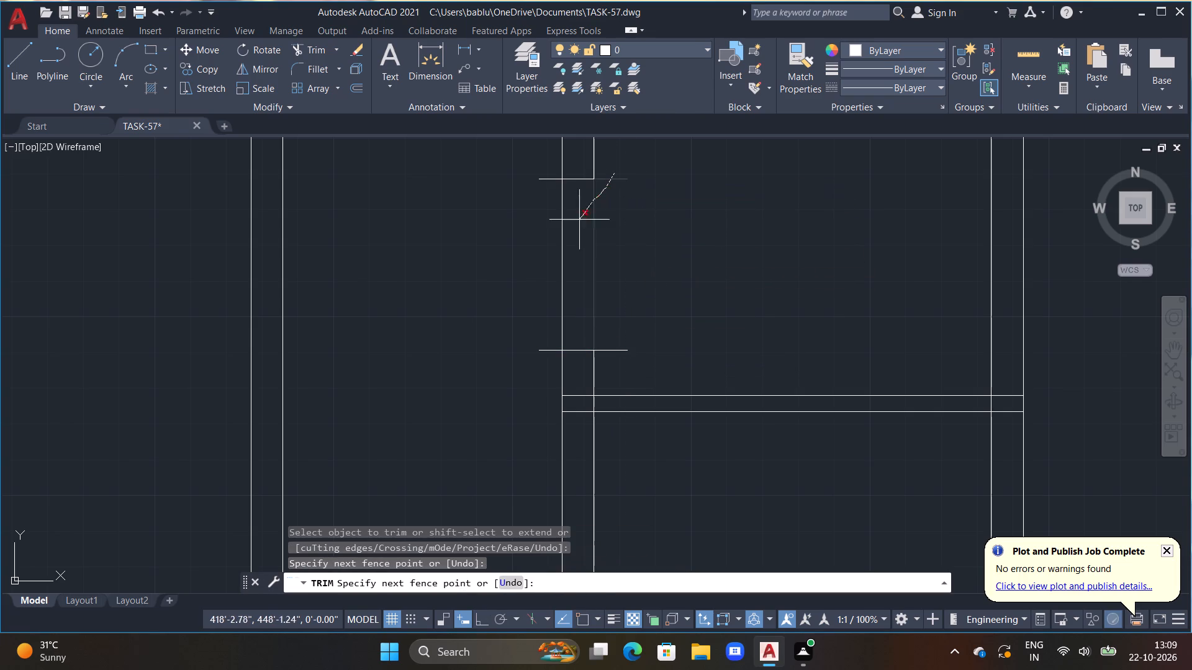
drag(579, 221, 578, 223)
drag(605, 353, 607, 334)
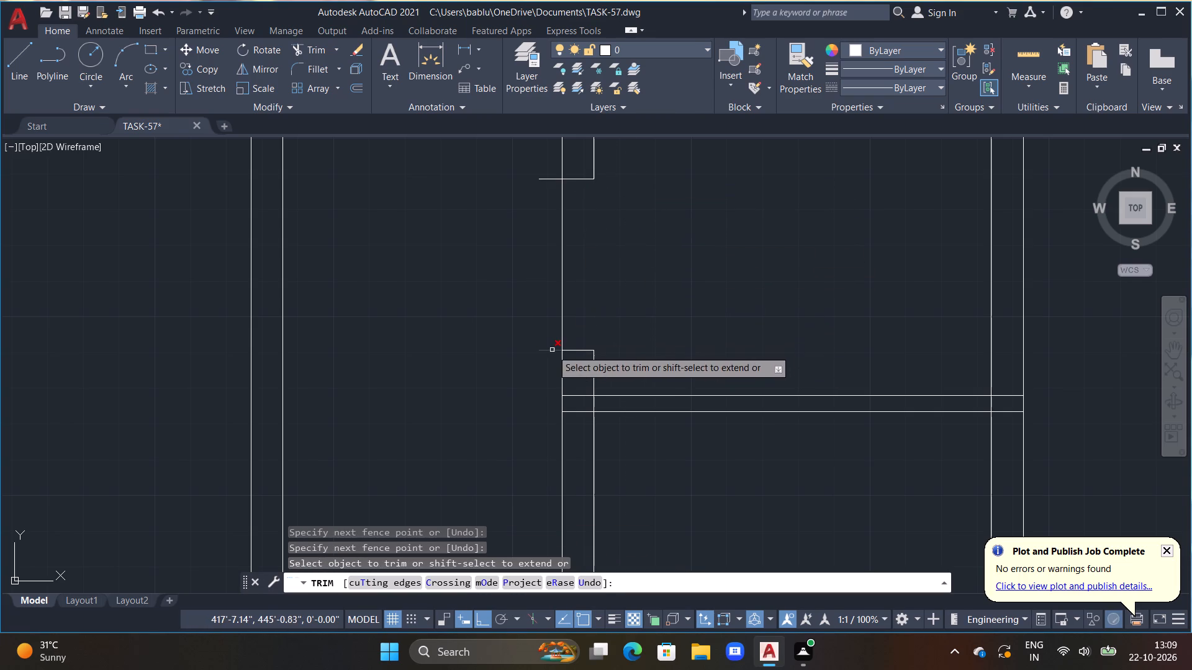
click(552, 350)
click(546, 177)
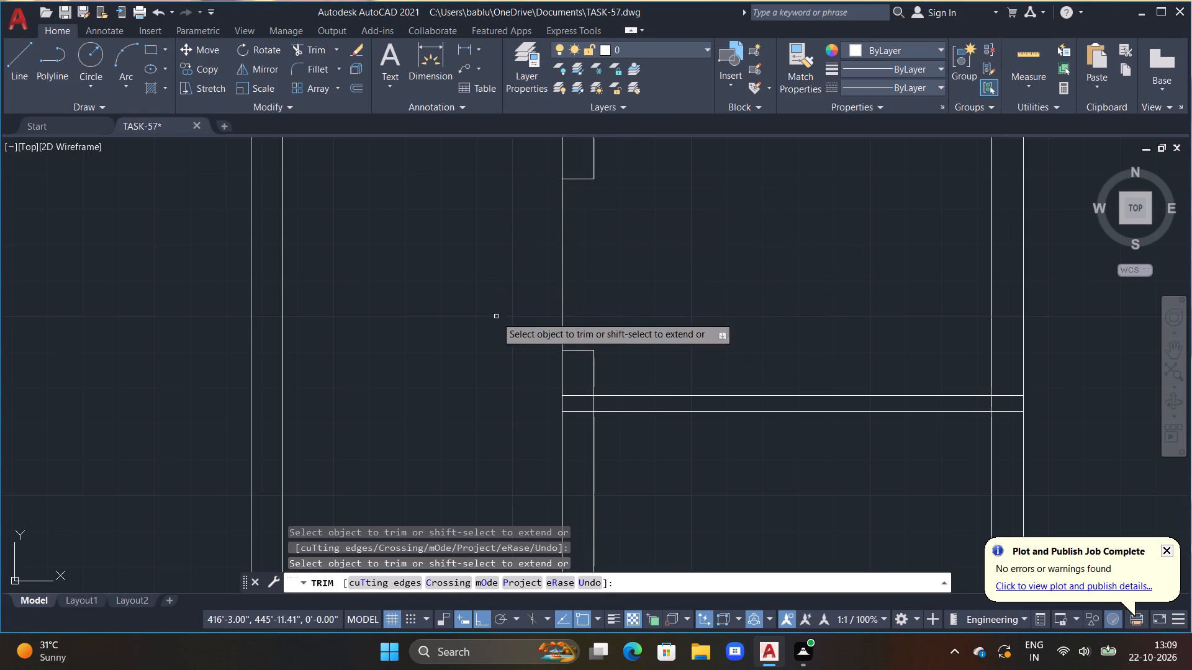
Trim the third cross partition's line ends inside the inner and right outer walls, and the inner wall's right-hand line between them.
middle_drag(687, 365, 677, 319)
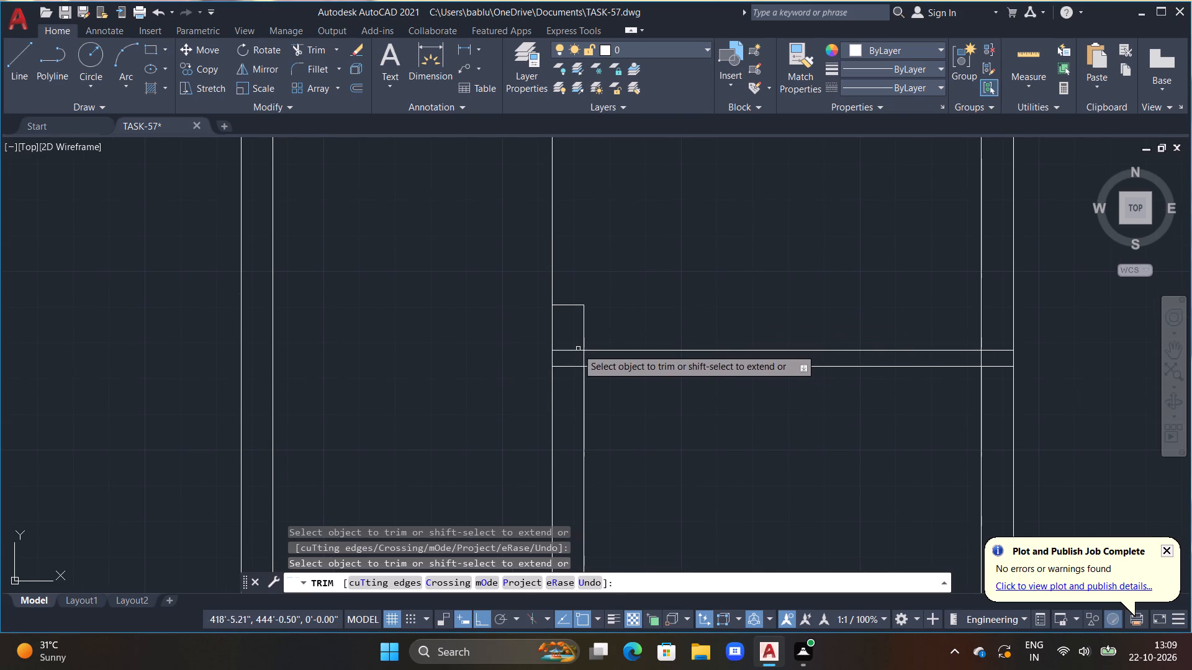
click(570, 348)
click(565, 371)
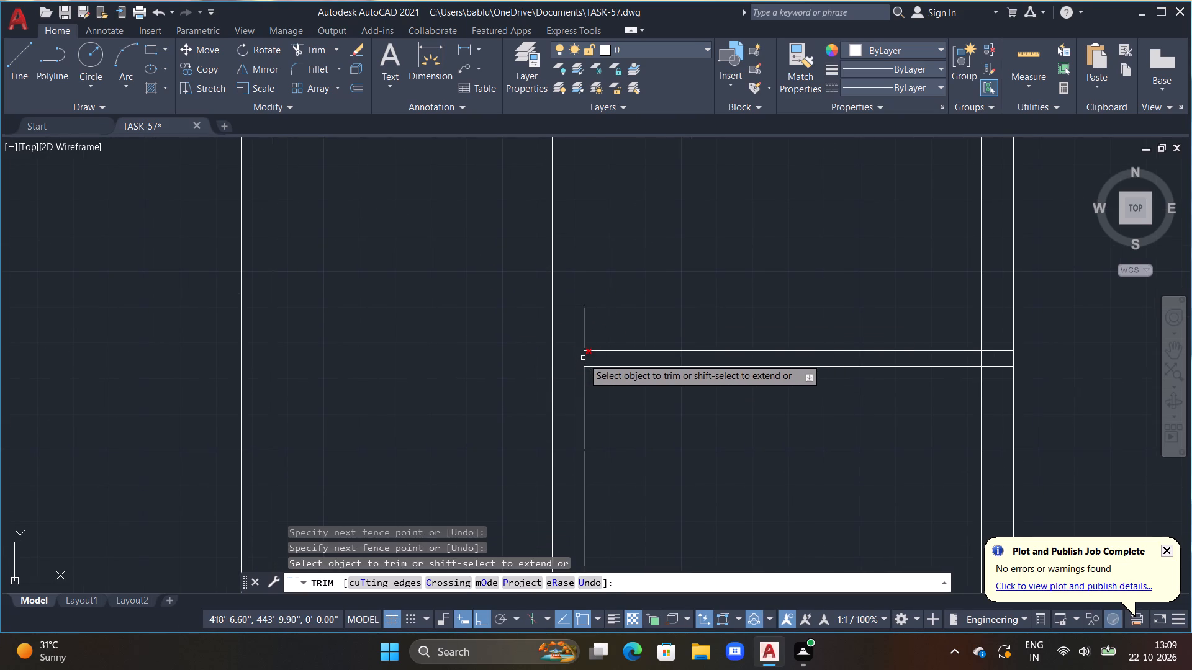
double_click(583, 358)
drag(993, 346, 1000, 369)
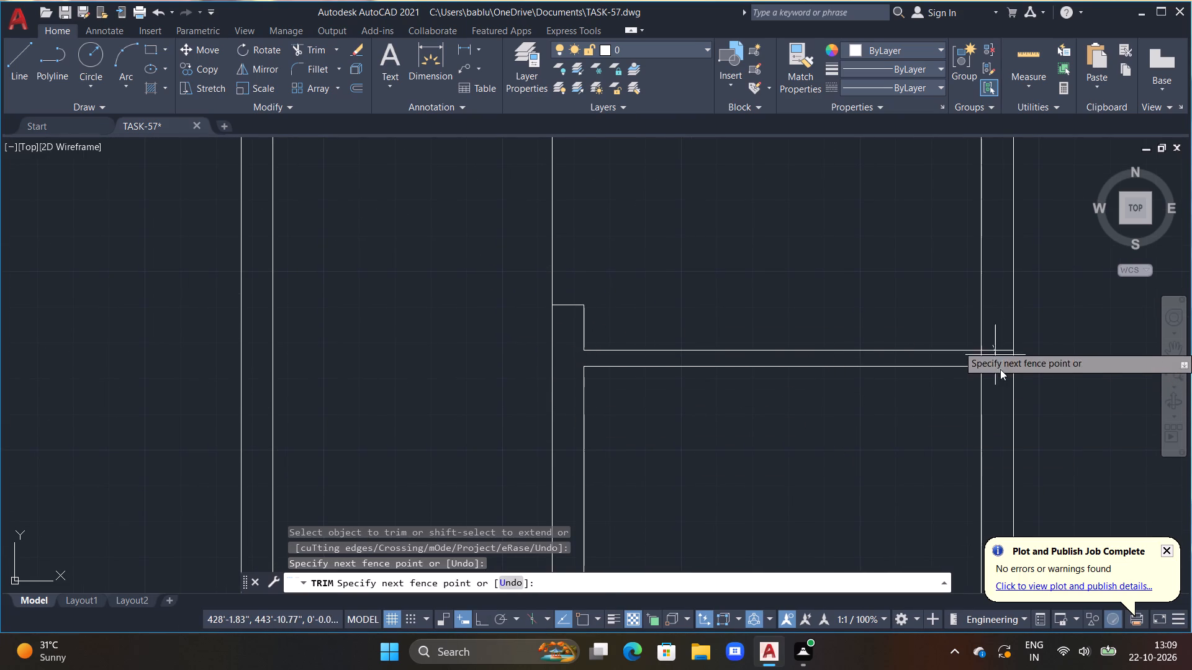
drag(1000, 369, 1003, 379)
key(Escape)
key(Escape)
key(Escape)
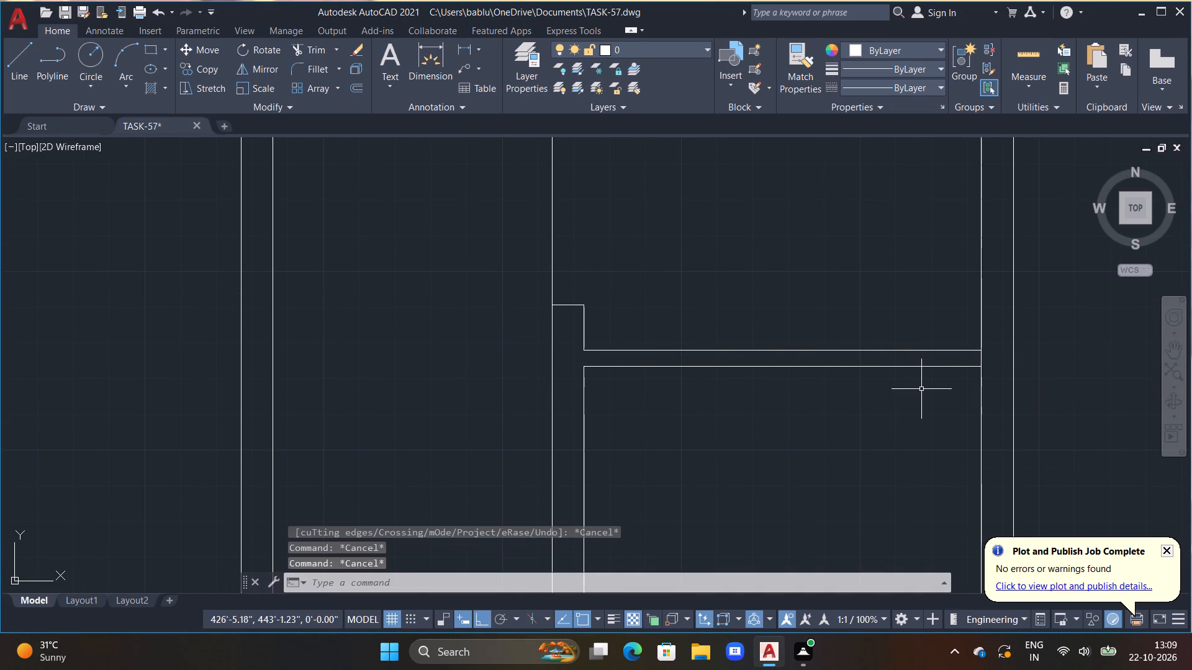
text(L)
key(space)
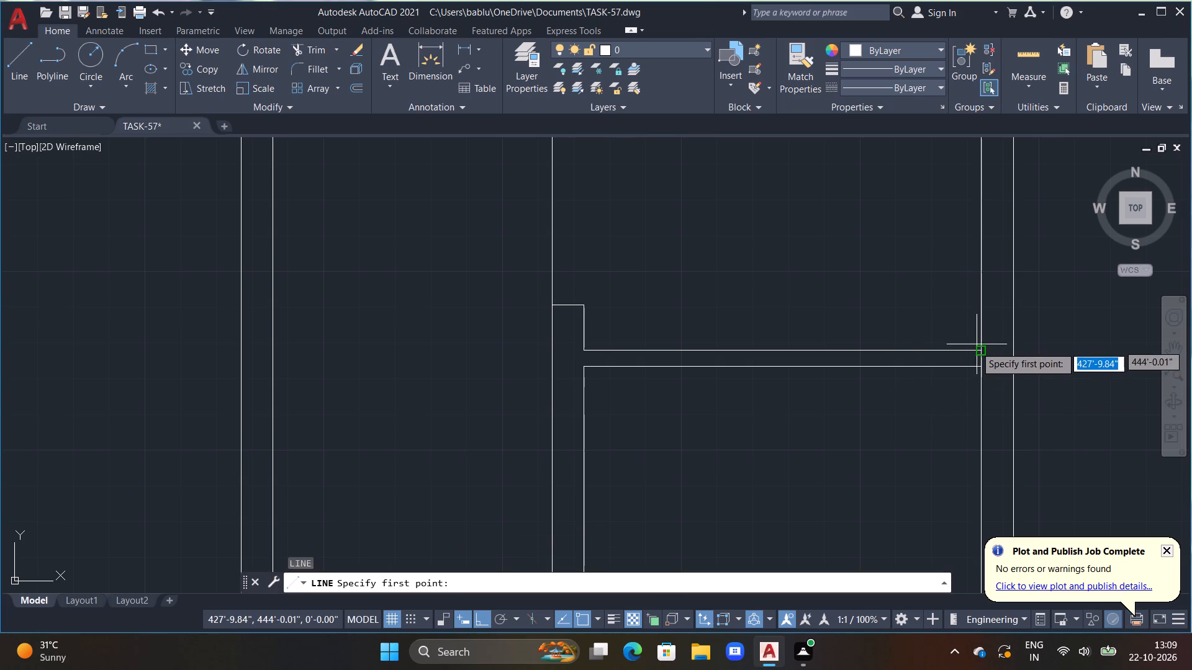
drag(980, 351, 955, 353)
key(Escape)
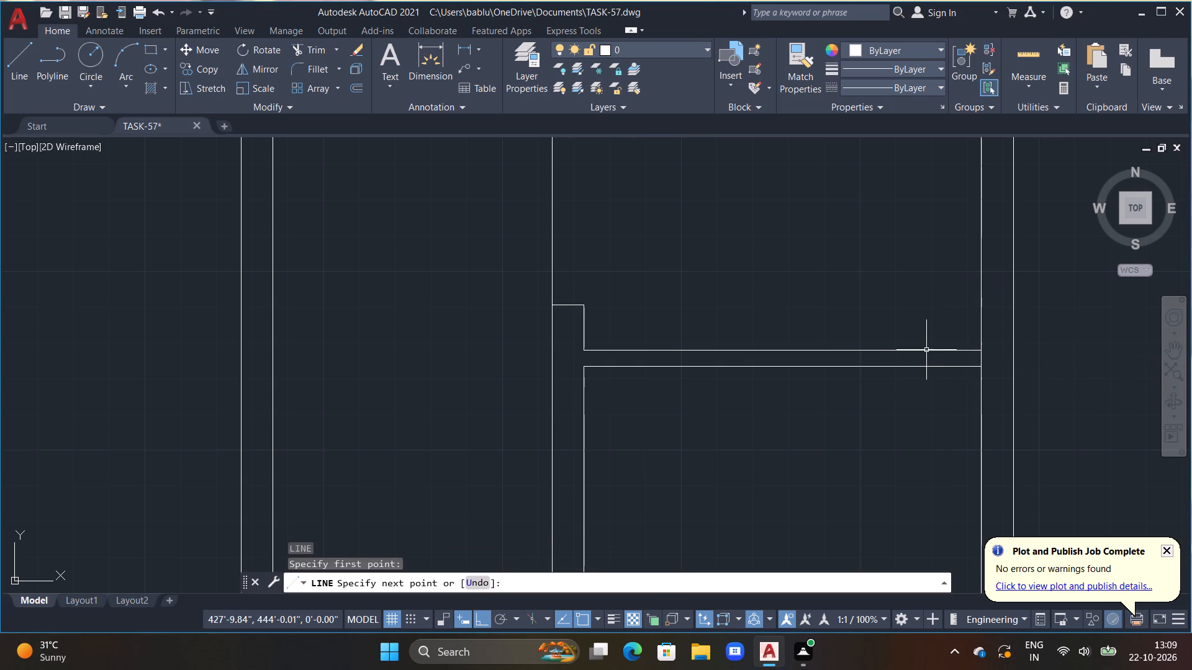
Draw a short vertical line across the third cross partition, about 2' from the right outer wall's inner line.
text(L)
key(space)
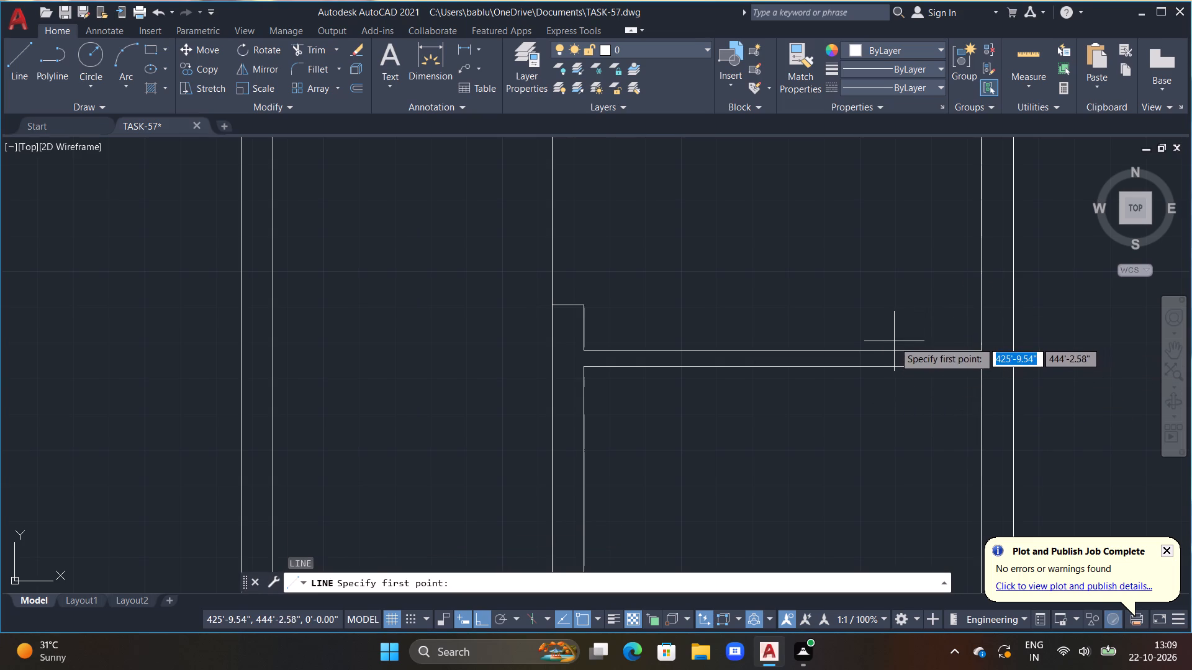
click(893, 339)
click(914, 408)
key(Escape)
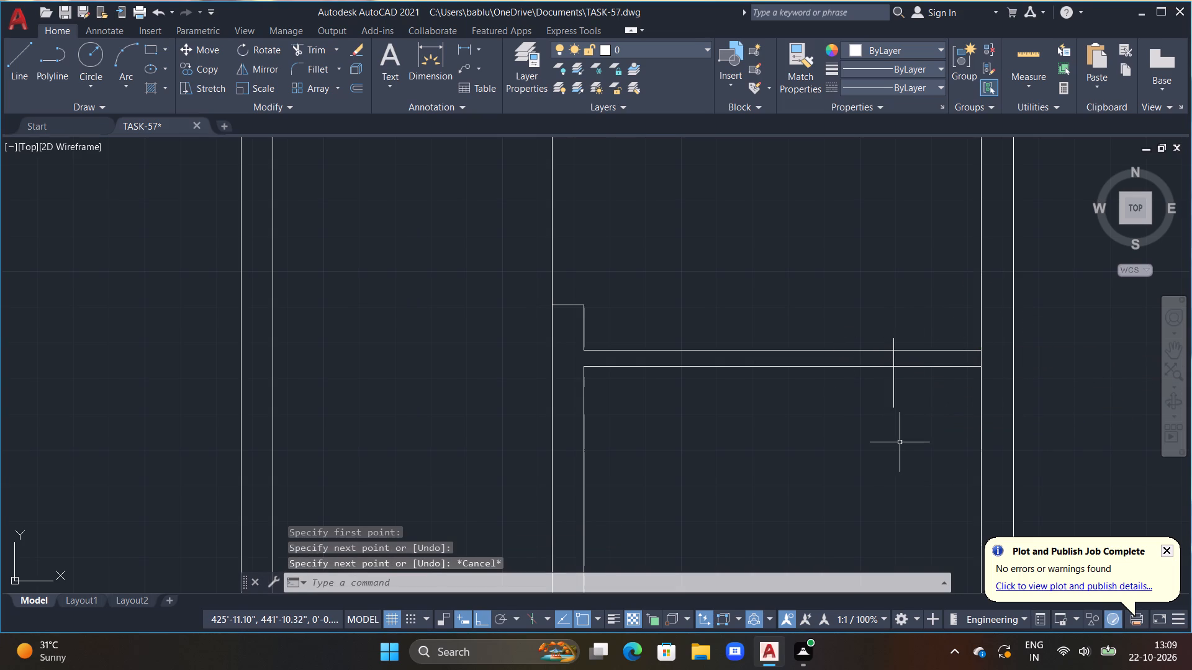
Trim the short vertical line's ends projecting above and below the third cross partition.
key(t)
key(r)
key(space)
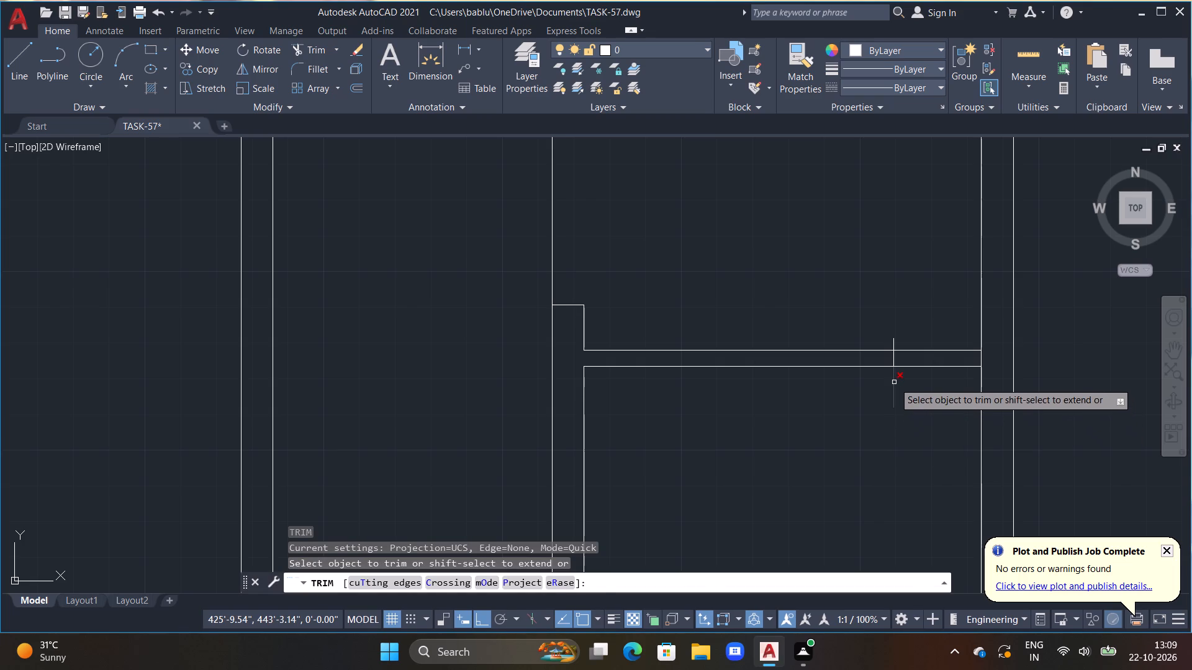
drag(894, 382, 877, 391)
click(895, 343)
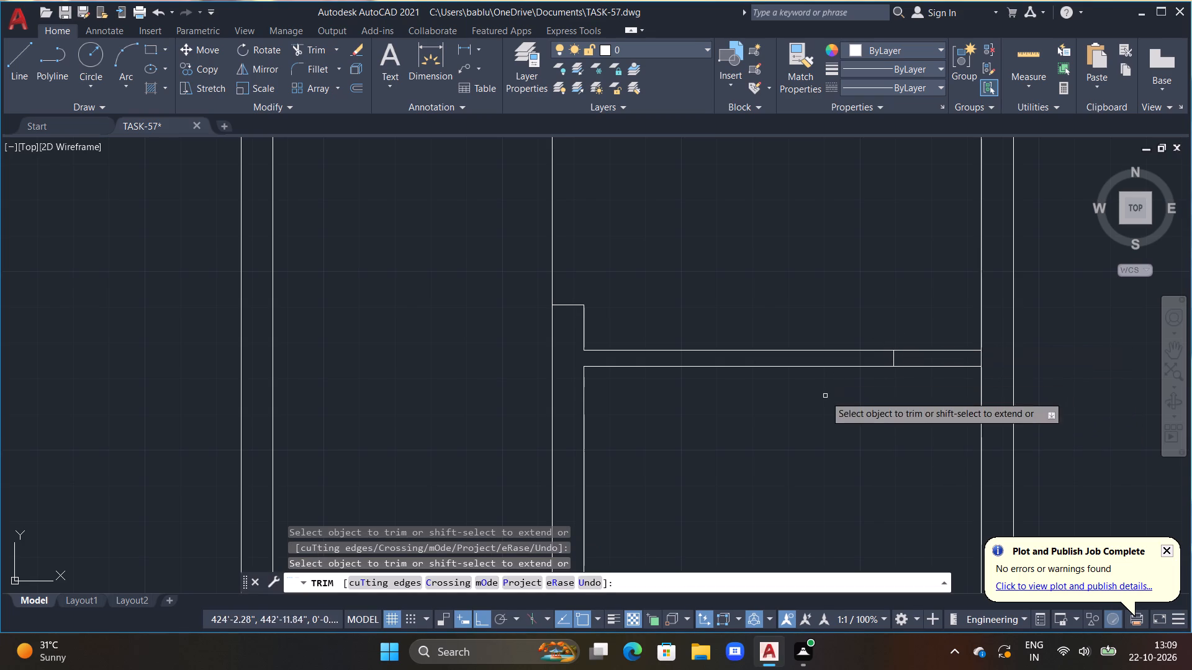
key(Escape)
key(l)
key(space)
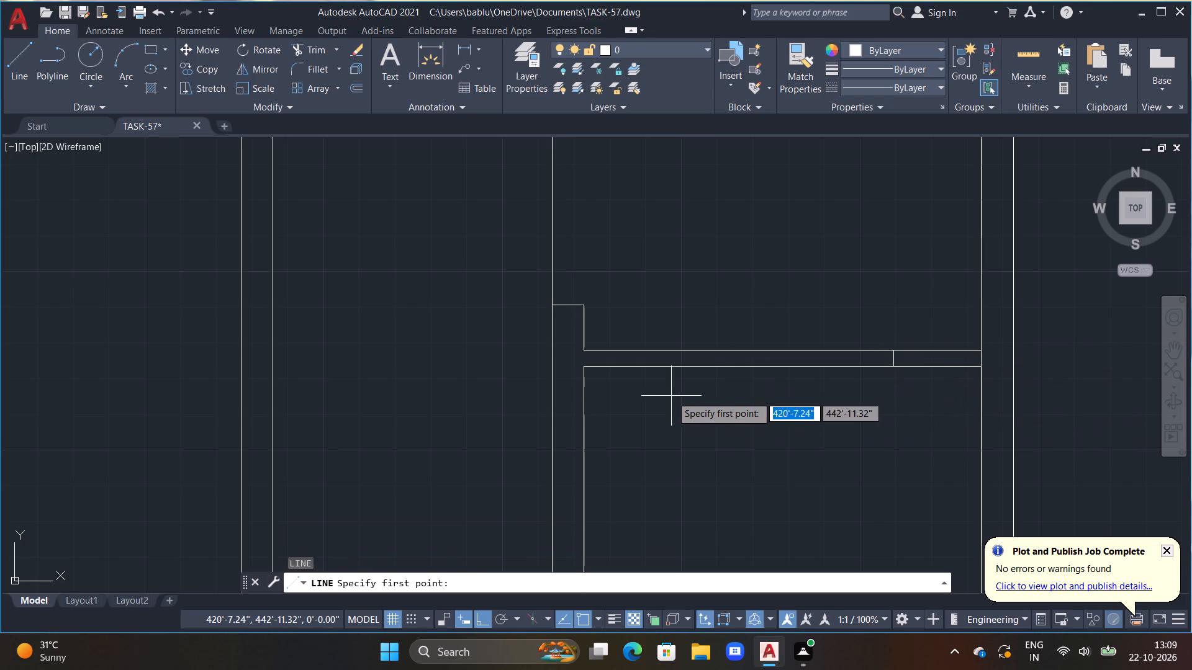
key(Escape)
Offset the short vertical line across the third cross partition by 3'6" towards the inner wall.
text(OFF 3'6")
key(Return)
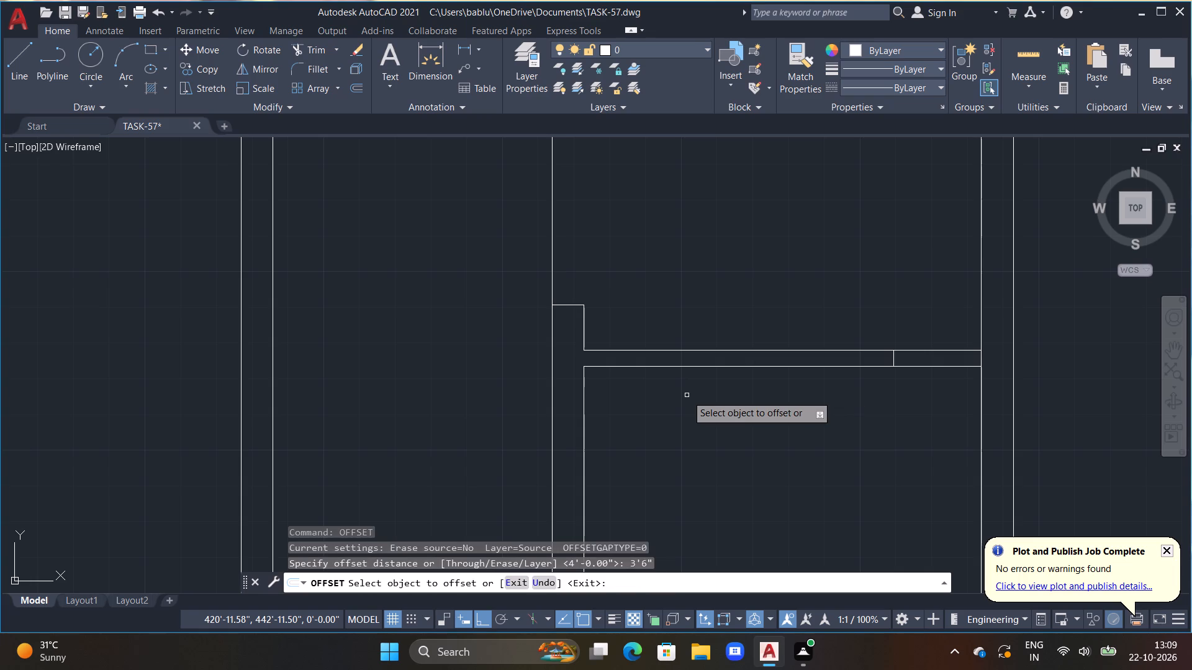
double_click(895, 359)
click(842, 388)
key(Escape)
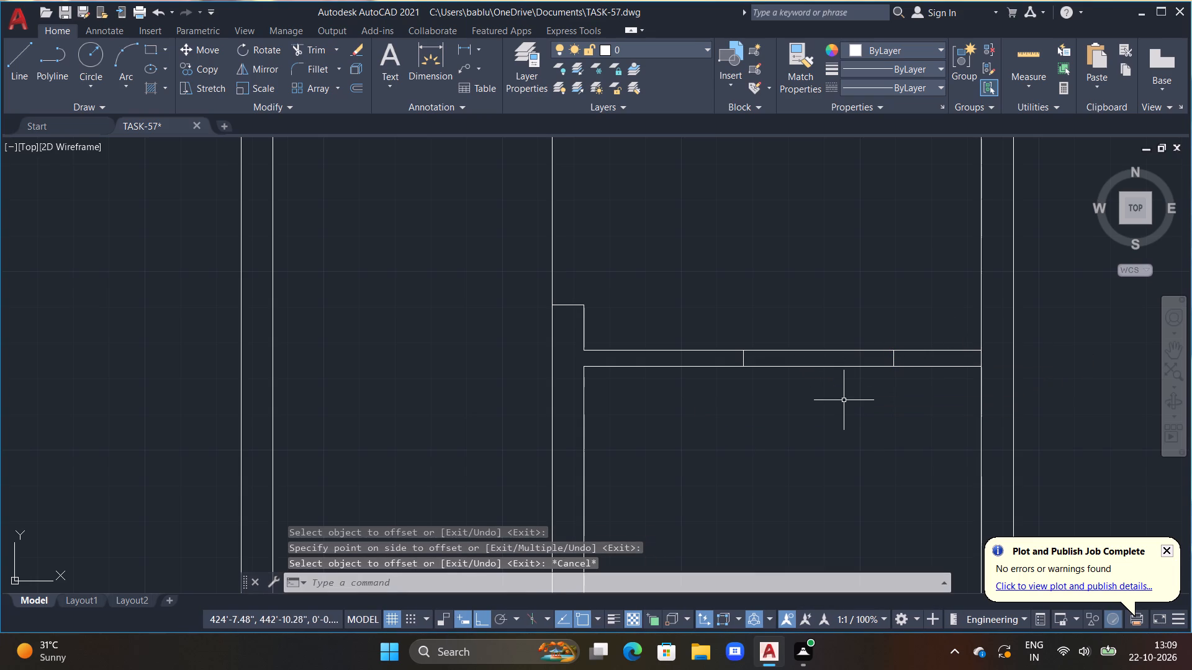
Trim the third cross partition's lower line between the two short lines, and the right outer wall's inner line where the partition meets it.
text(TR)
key(space)
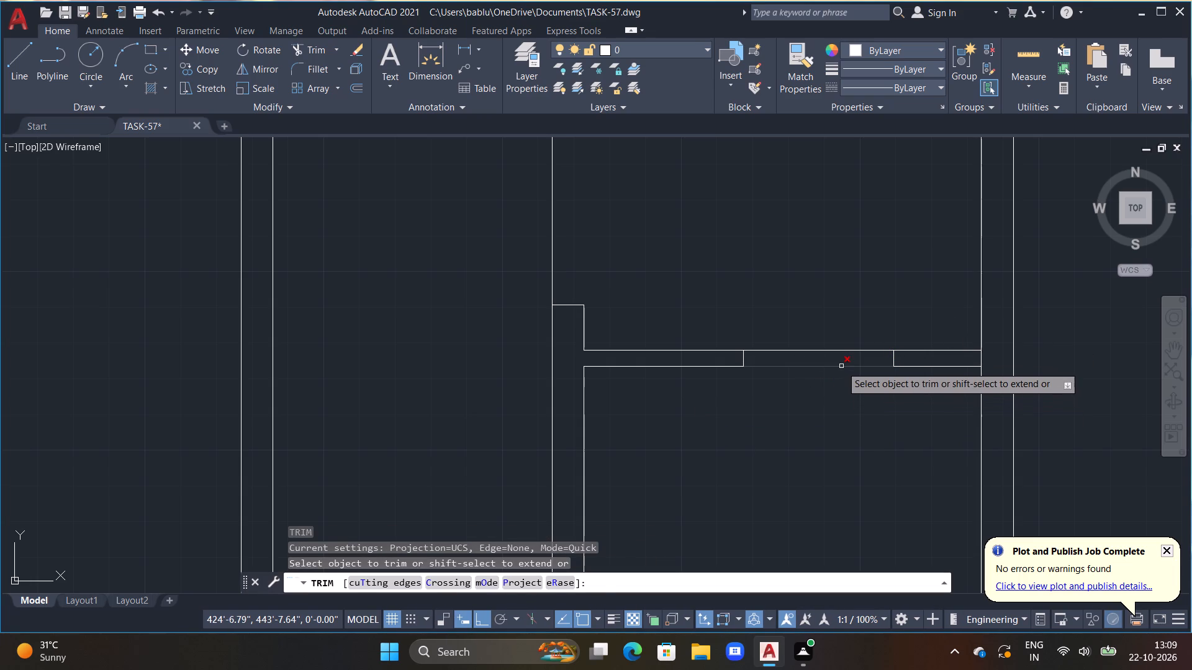
click(841, 366)
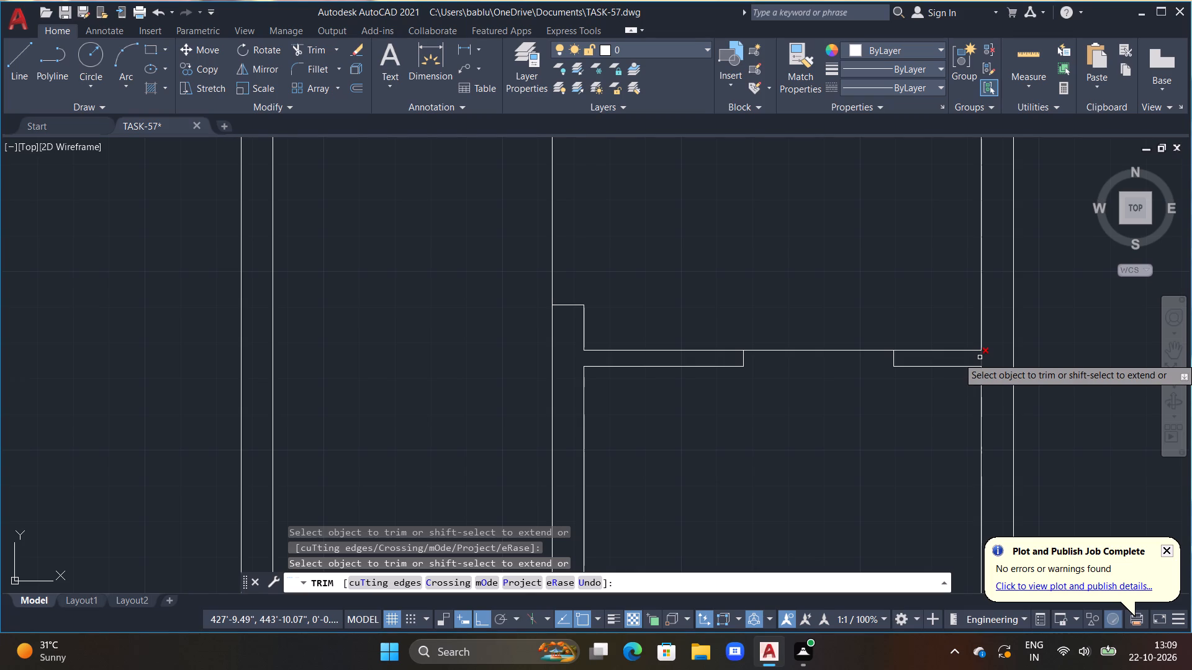
click(980, 357)
scroll(974, 396, down, 2)
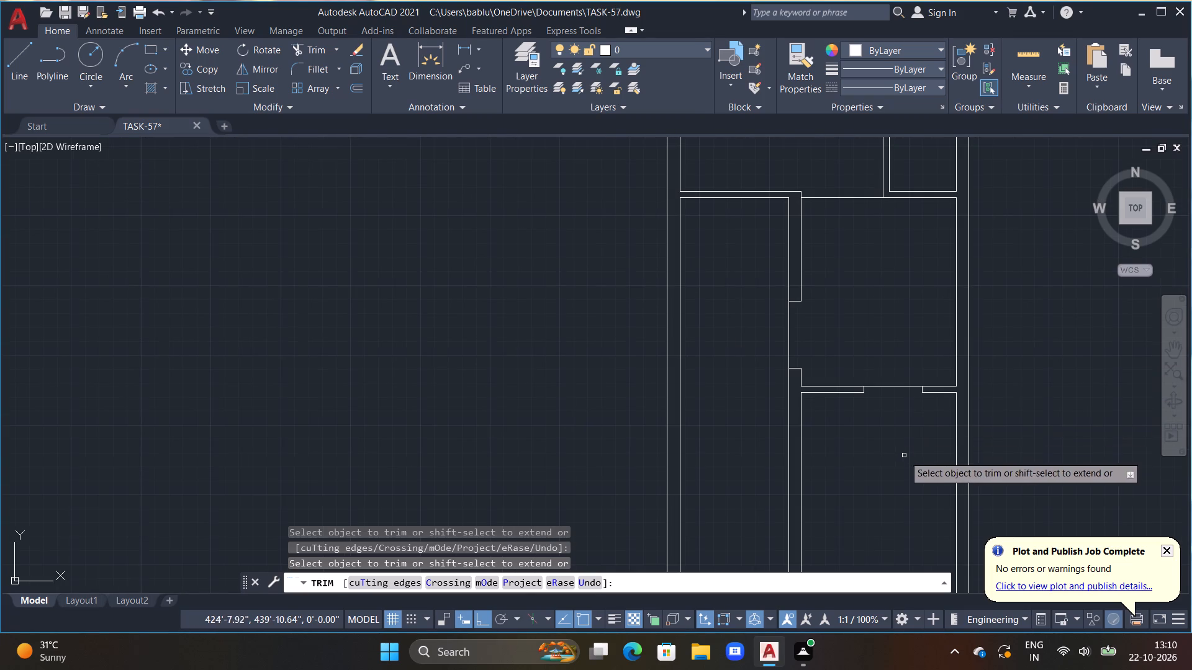
middle_drag(905, 455, 895, 374)
scroll(936, 399, down, 1)
middle_drag(862, 380, 860, 329)
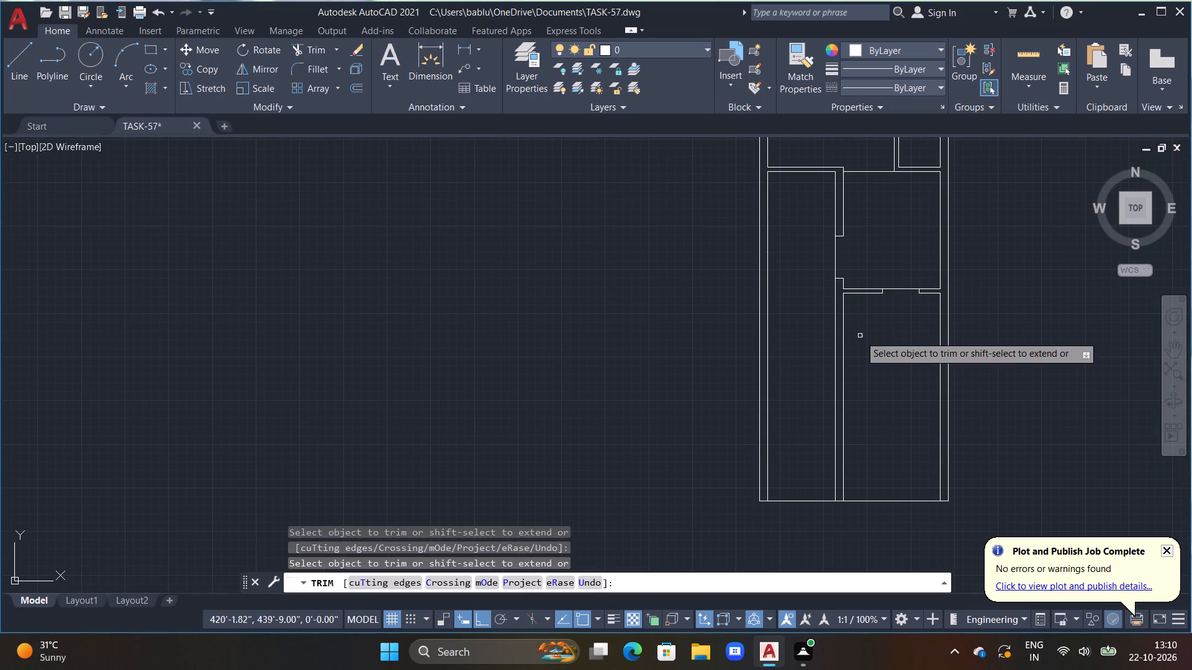
key(Escape)
key(Escape)
key(Escape)
key(Escape)
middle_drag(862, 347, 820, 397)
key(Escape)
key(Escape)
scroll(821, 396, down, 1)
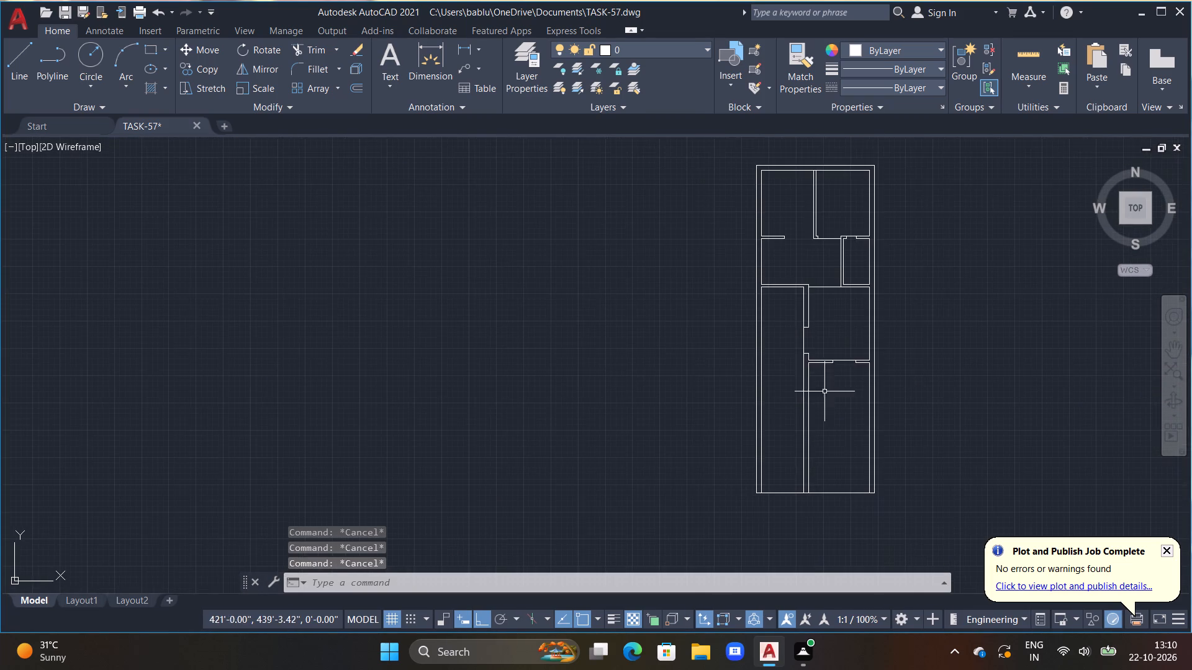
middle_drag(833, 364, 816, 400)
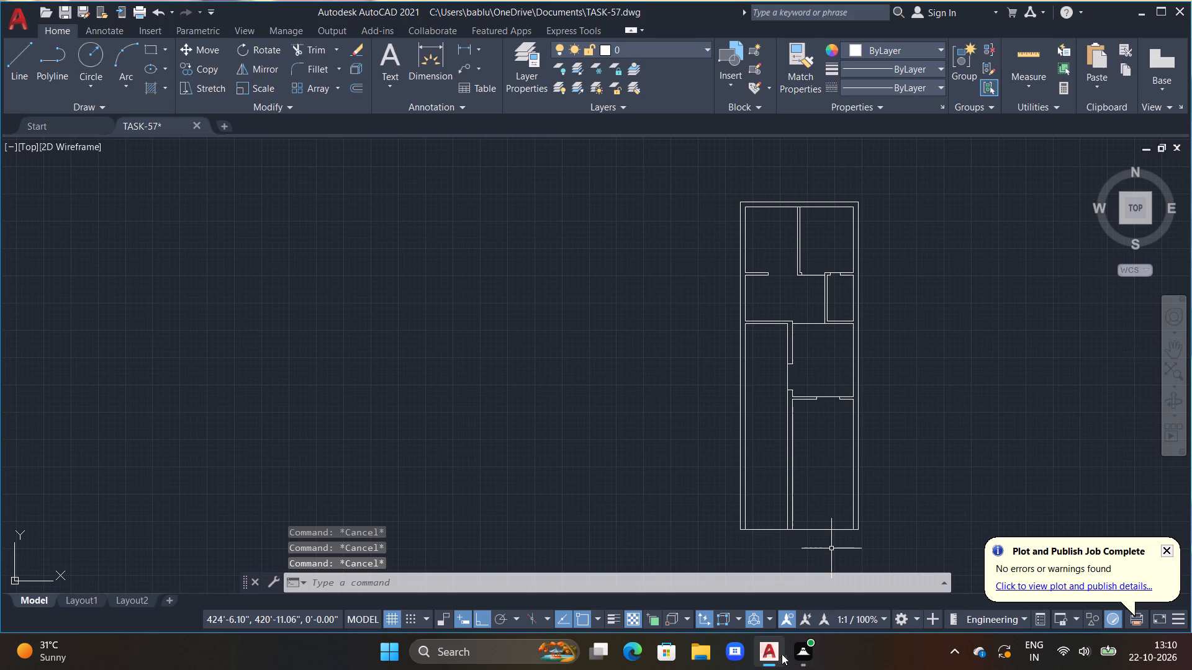
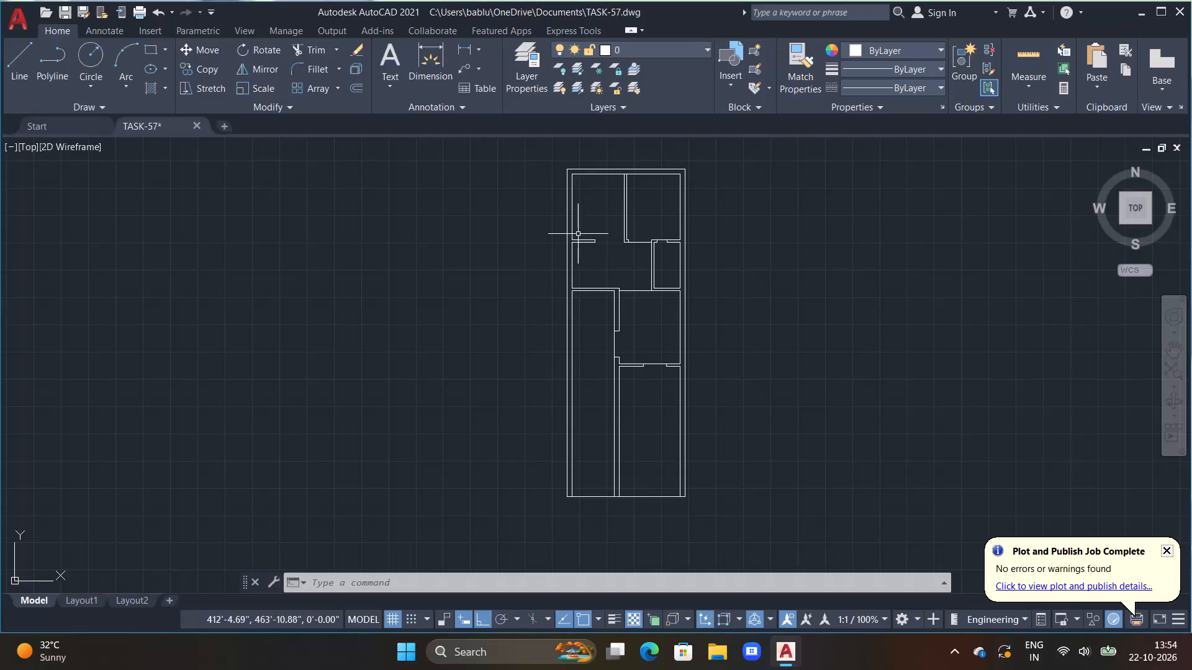
Examine the finished floor plan from end to end, checking its walls, partitions, junctions and openings.
middle_drag(469, 222, 393, 256)
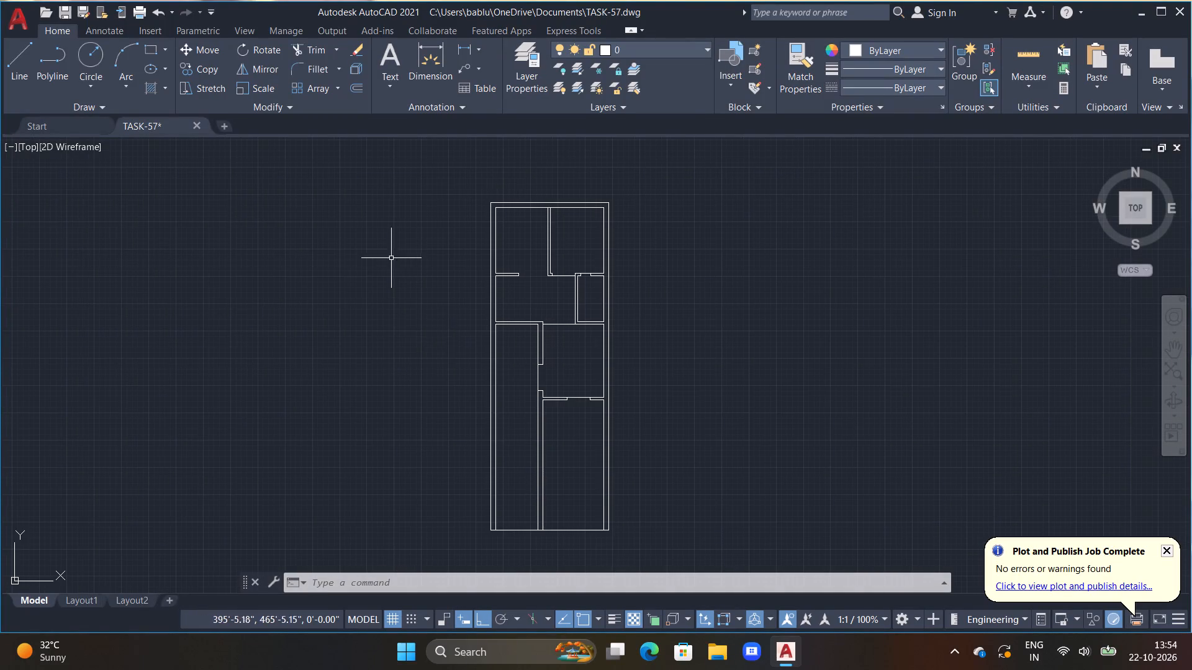
key(Escape)
key(Escape)
key(Escape)
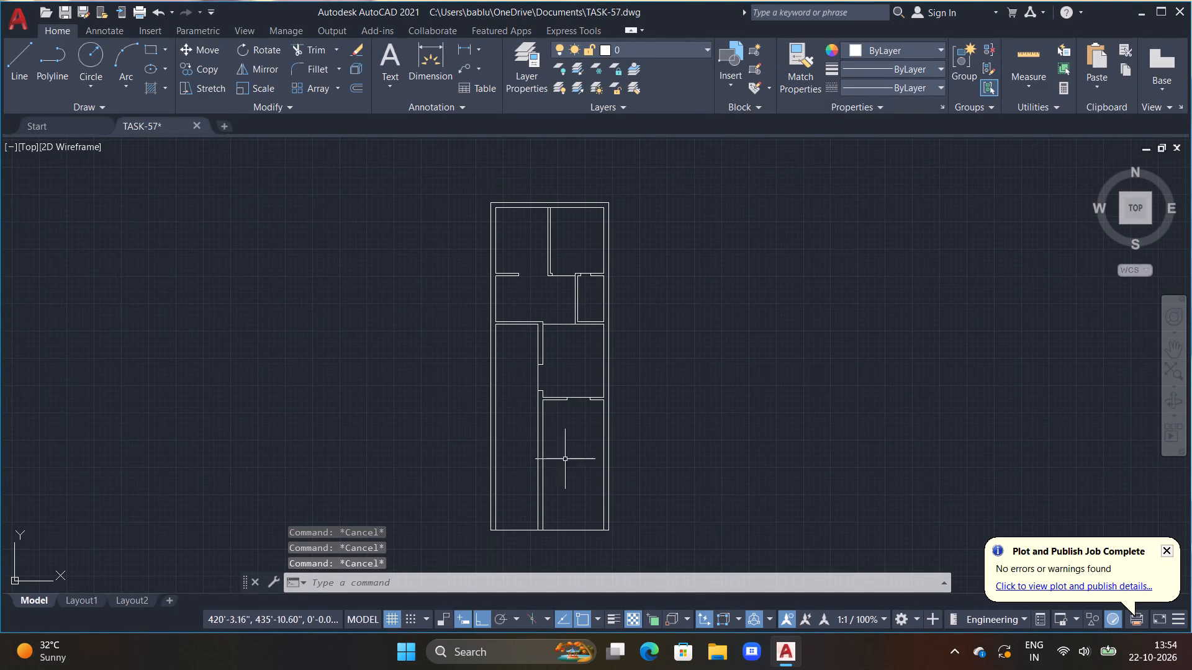
middle_drag(572, 468, 543, 389)
scroll(533, 453, up, 1)
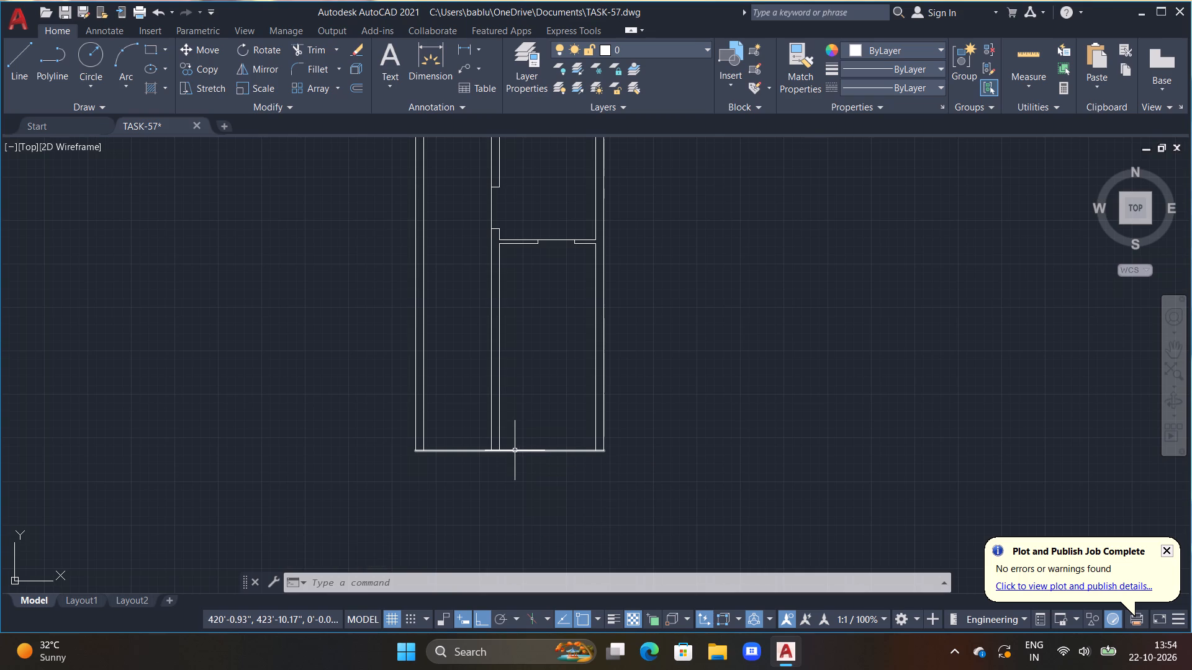
middle_drag(595, 324, 497, 439)
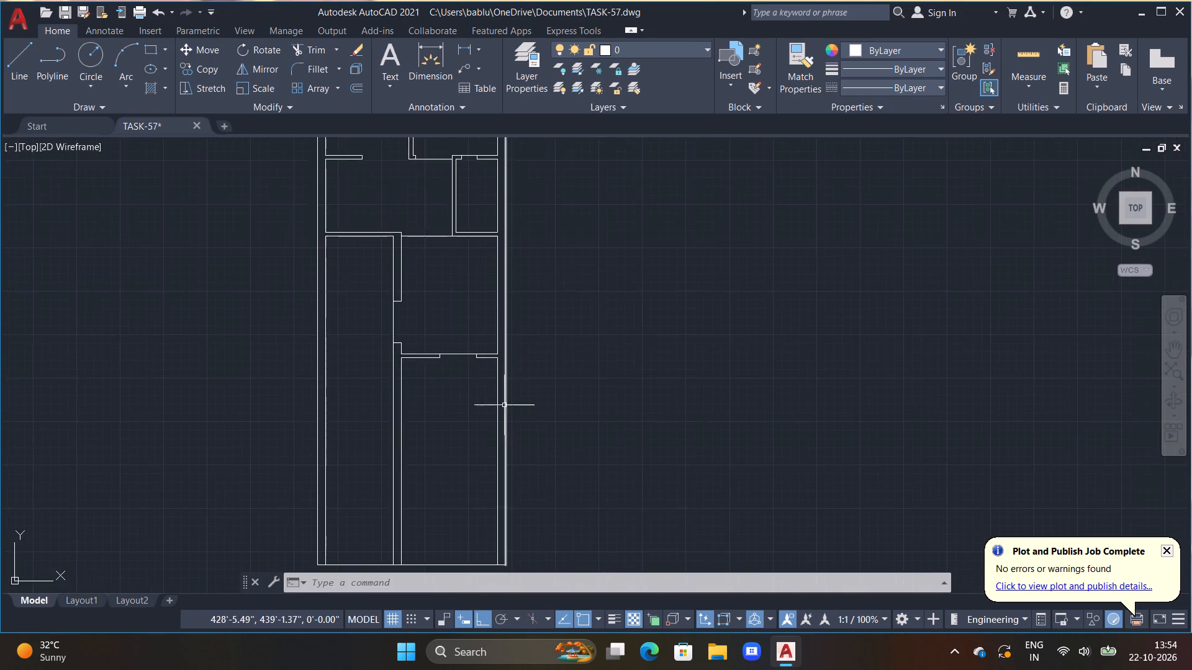
middle_drag(515, 401, 608, 351)
scroll(674, 329, down, 1)
scroll(677, 338, up, 2)
middle_drag(679, 333, 669, 418)
scroll(658, 404, down, 1)
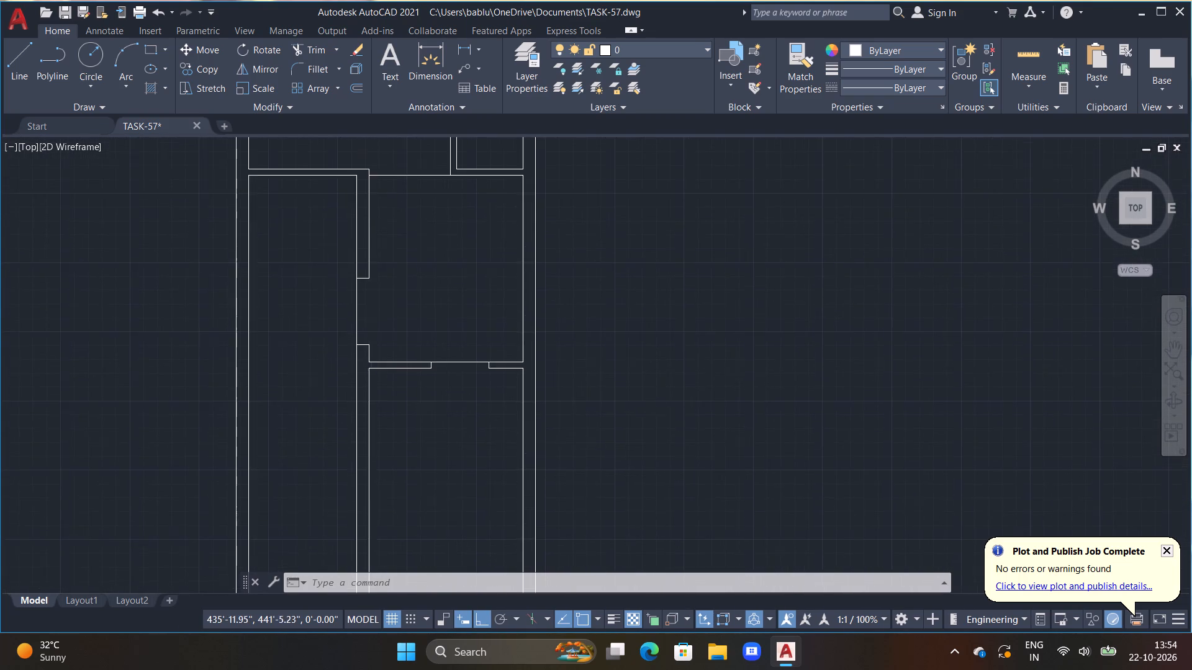
middle_drag(644, 385, 553, 478)
scroll(476, 409, up, 1)
middle_drag(476, 409, 477, 397)
middle_drag(470, 400, 508, 504)
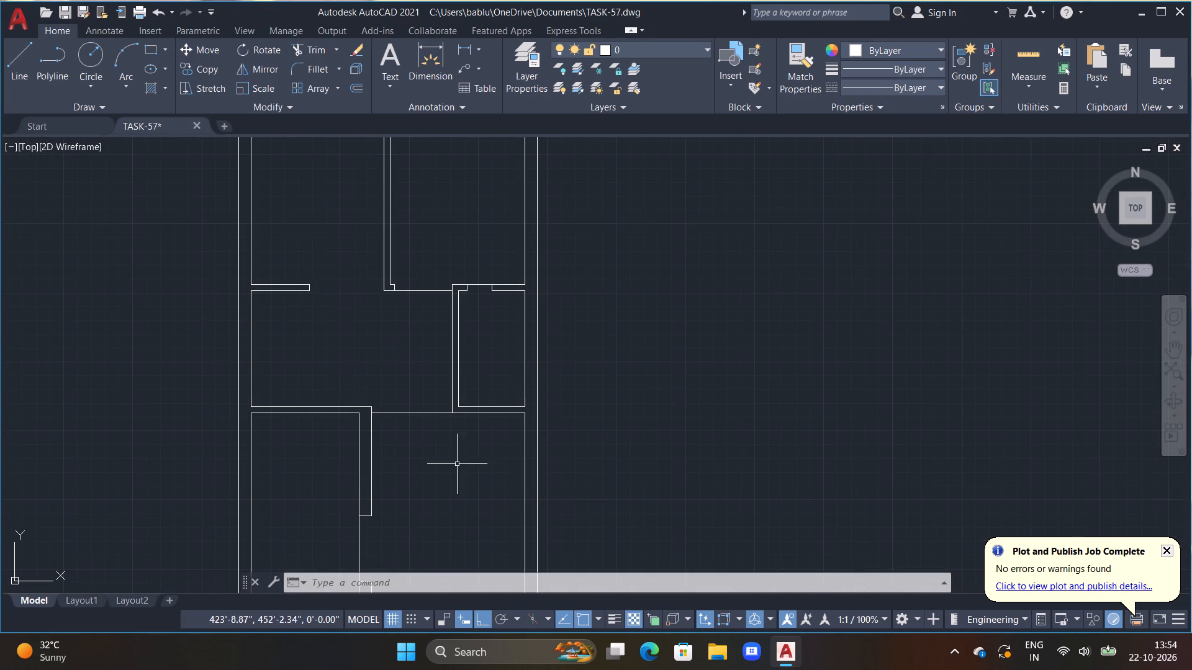
middle_drag(453, 459, 444, 300)
scroll(452, 374, up, 1)
scroll(420, 402, down, 1)
middle_drag(422, 408, 425, 295)
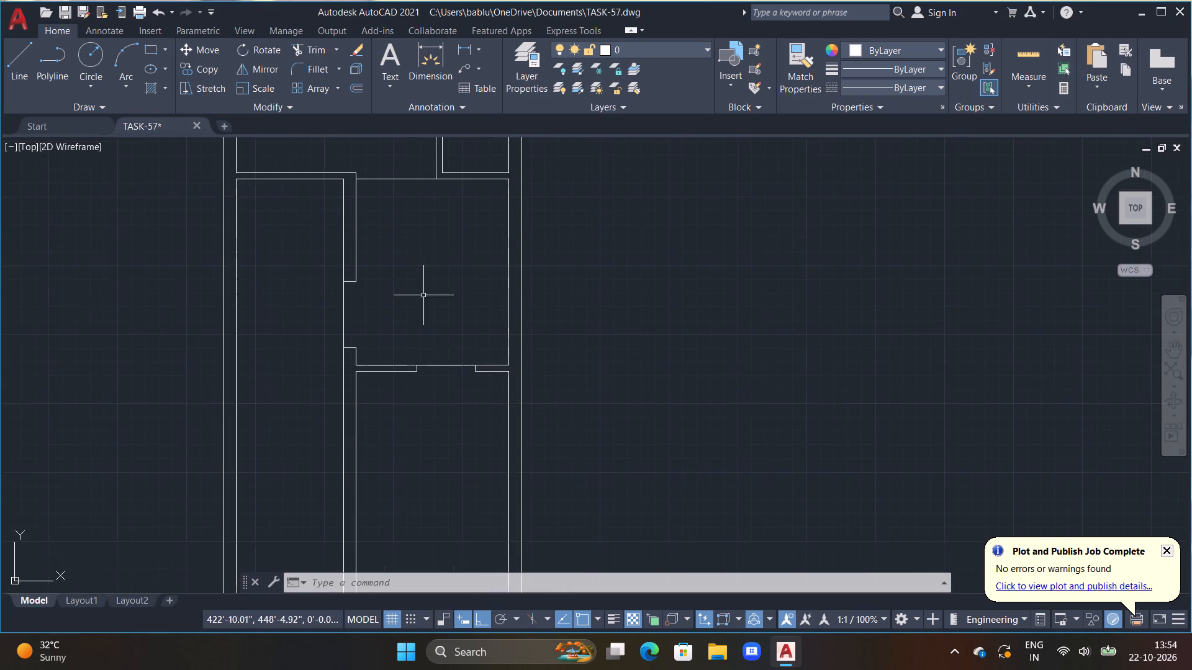
scroll(420, 387, up, 1)
middle_drag(422, 385, 370, 274)
scroll(573, 0, up, 1)
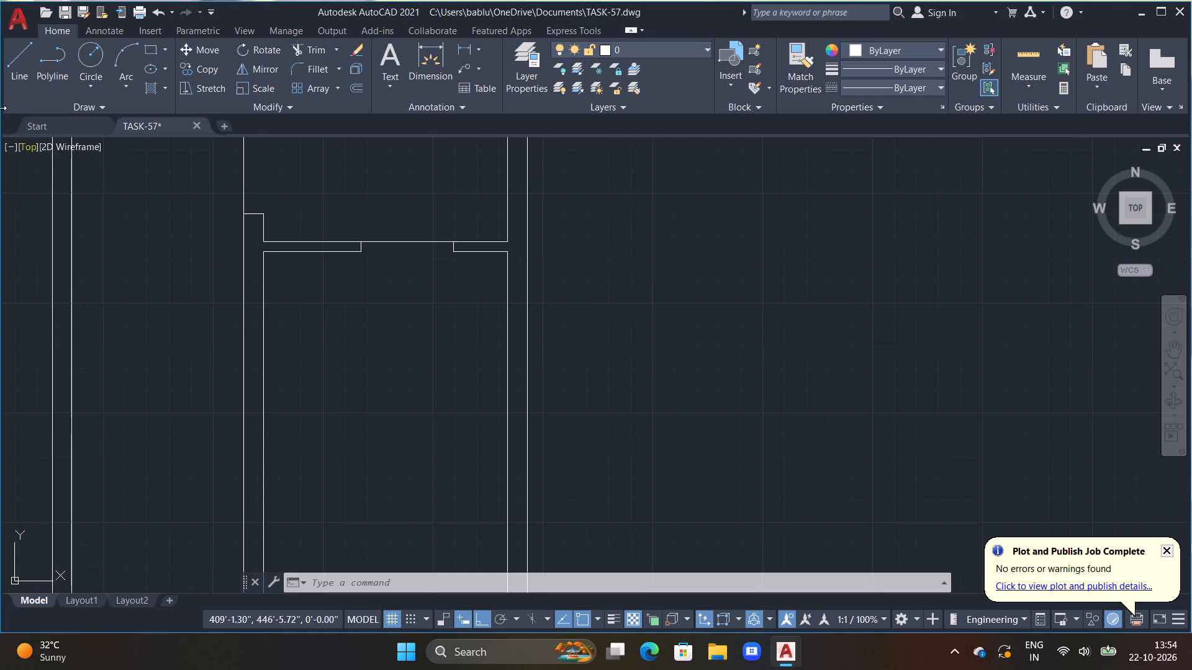
scroll(40, 229, down, 1)
middle_drag(0, 293, 105, 316)
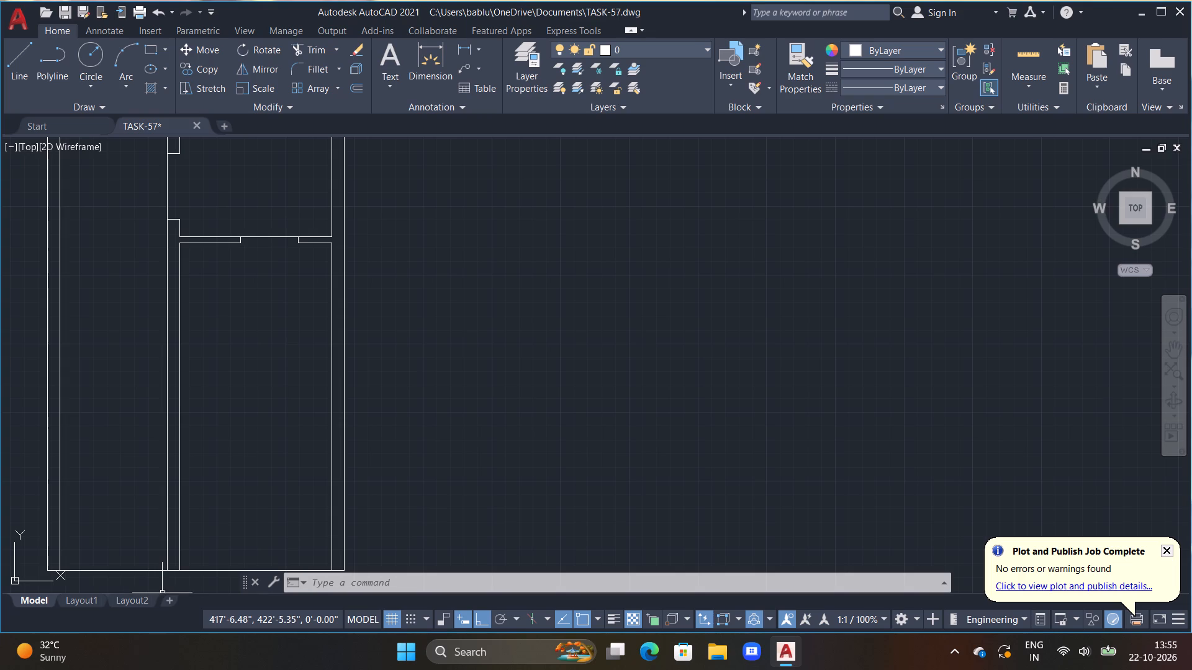
scroll(145, 421, down, 1)
middle_drag(140, 416, 227, 445)
middle_drag(209, 413, 225, 545)
middle_drag(234, 418, 269, 467)
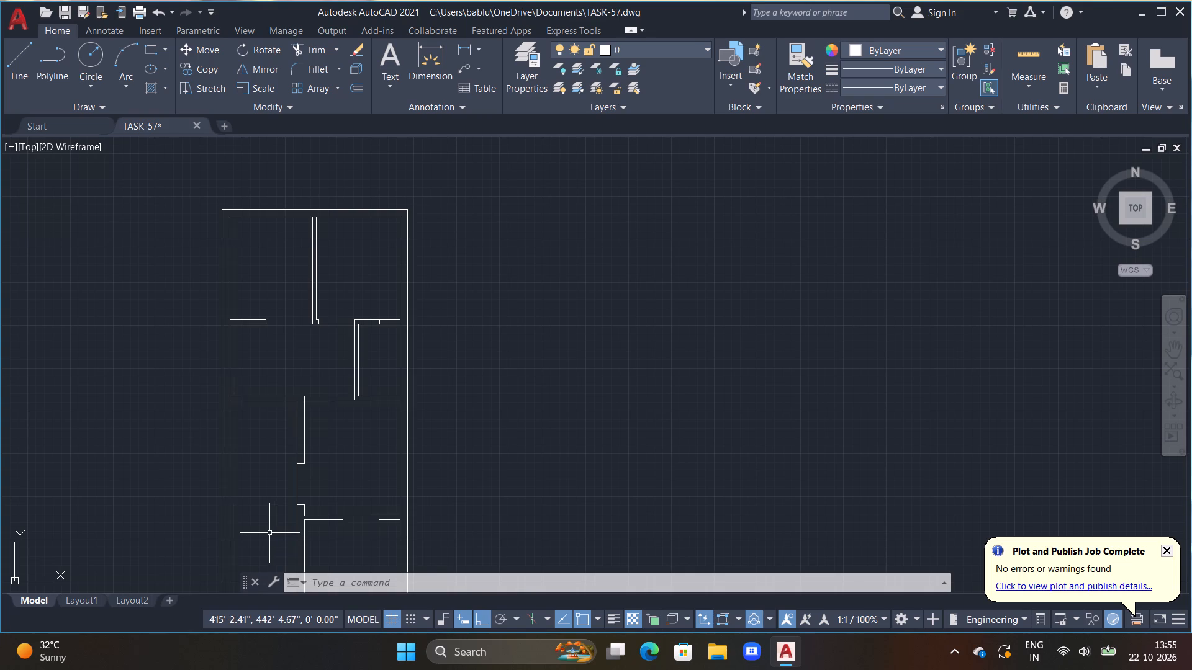
middle_drag(248, 507, 215, 451)
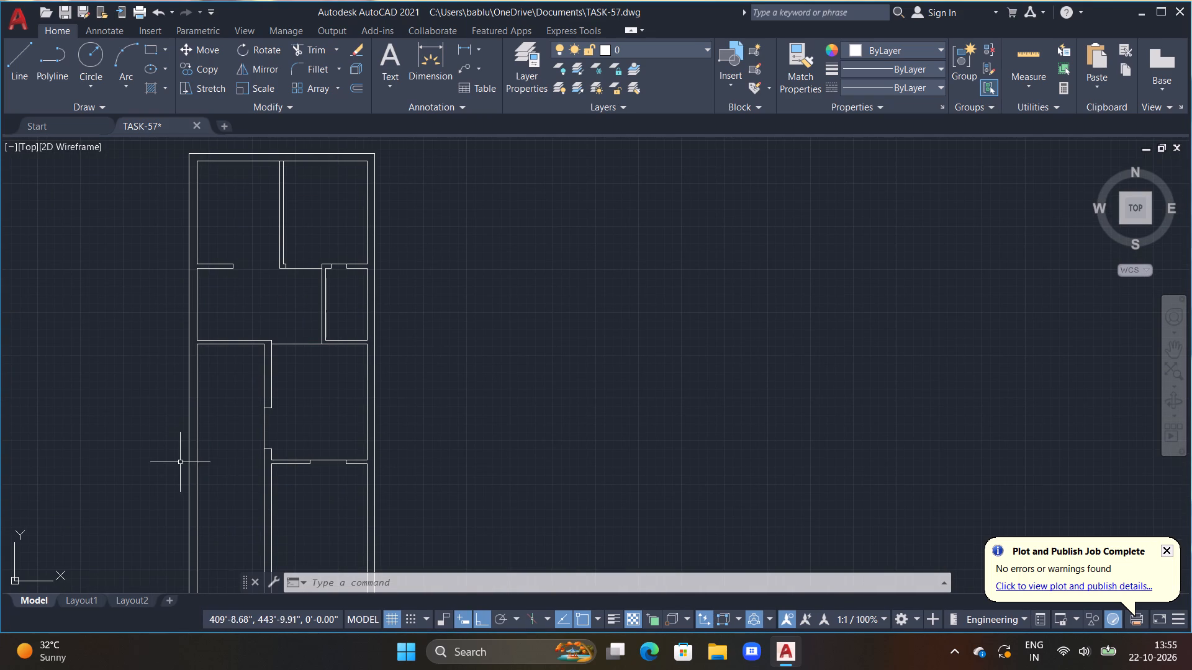
middle_drag(197, 404, 179, 454)
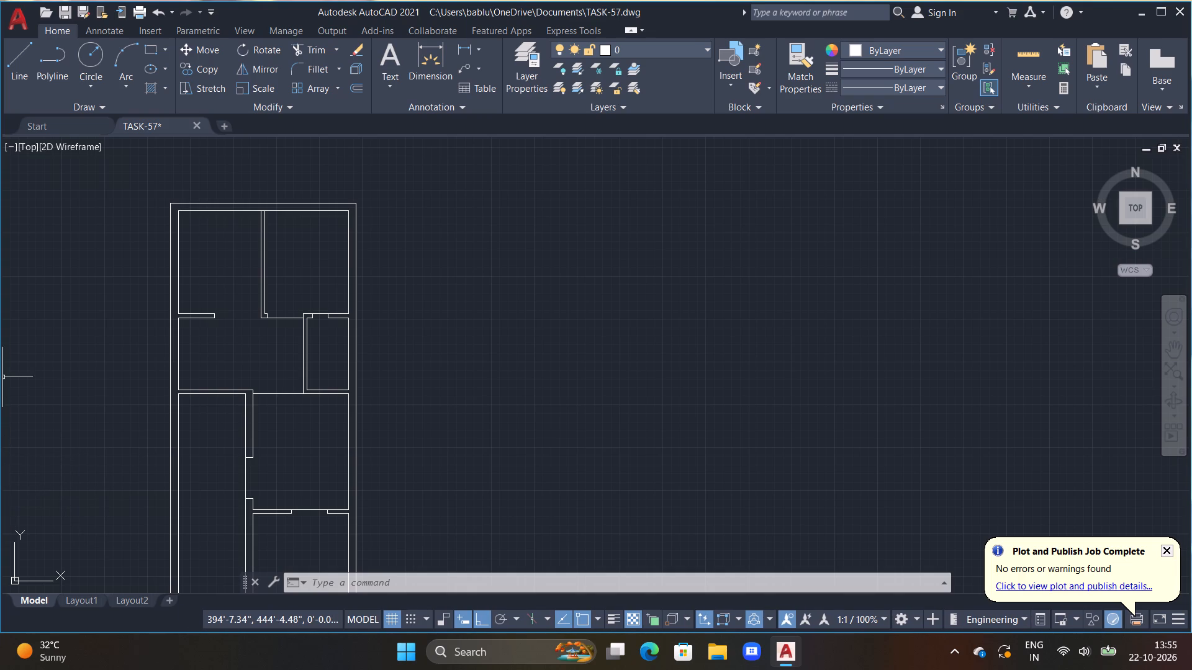
middle_drag(201, 346, 273, 308)
middle_drag(250, 368, 171, 319)
middle_drag(215, 357, 185, 337)
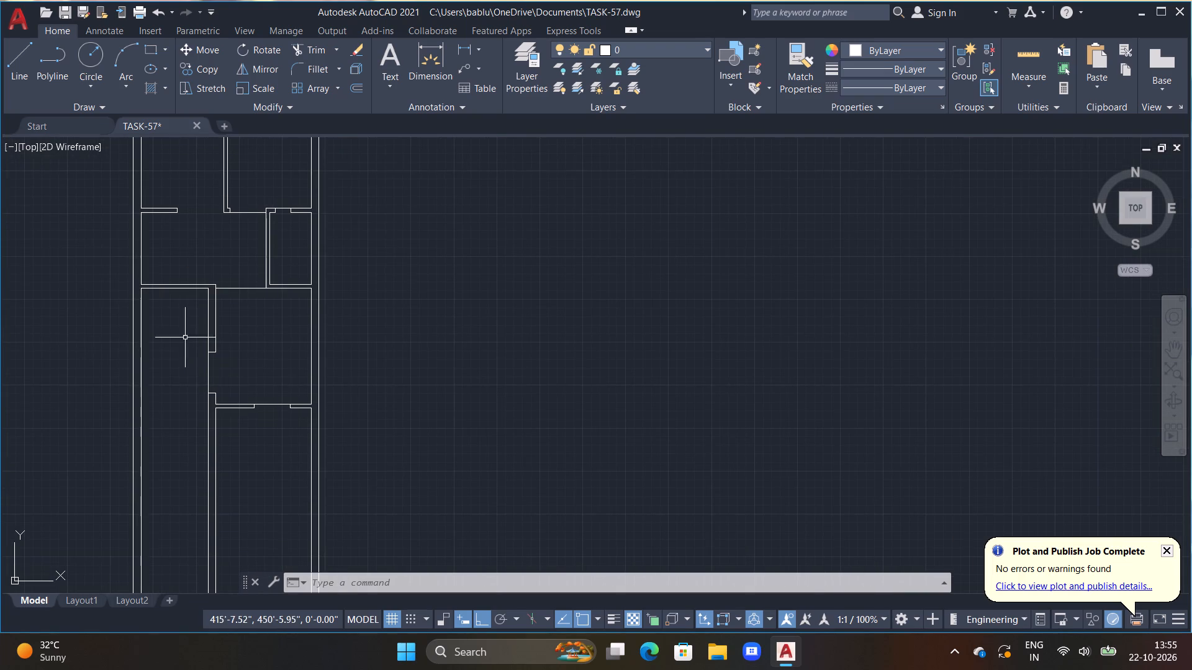
middle_drag(188, 338, 160, 324)
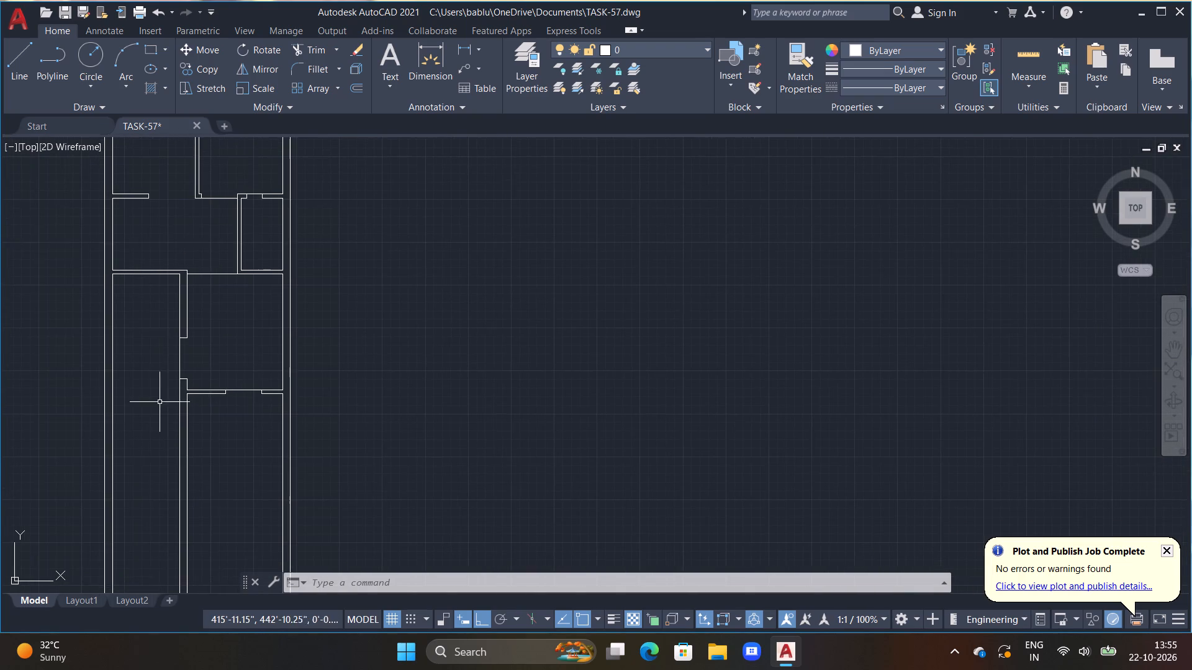
middle_drag(161, 406, 195, 315)
middle_drag(210, 390, 181, 317)
middle_drag(207, 283, 225, 326)
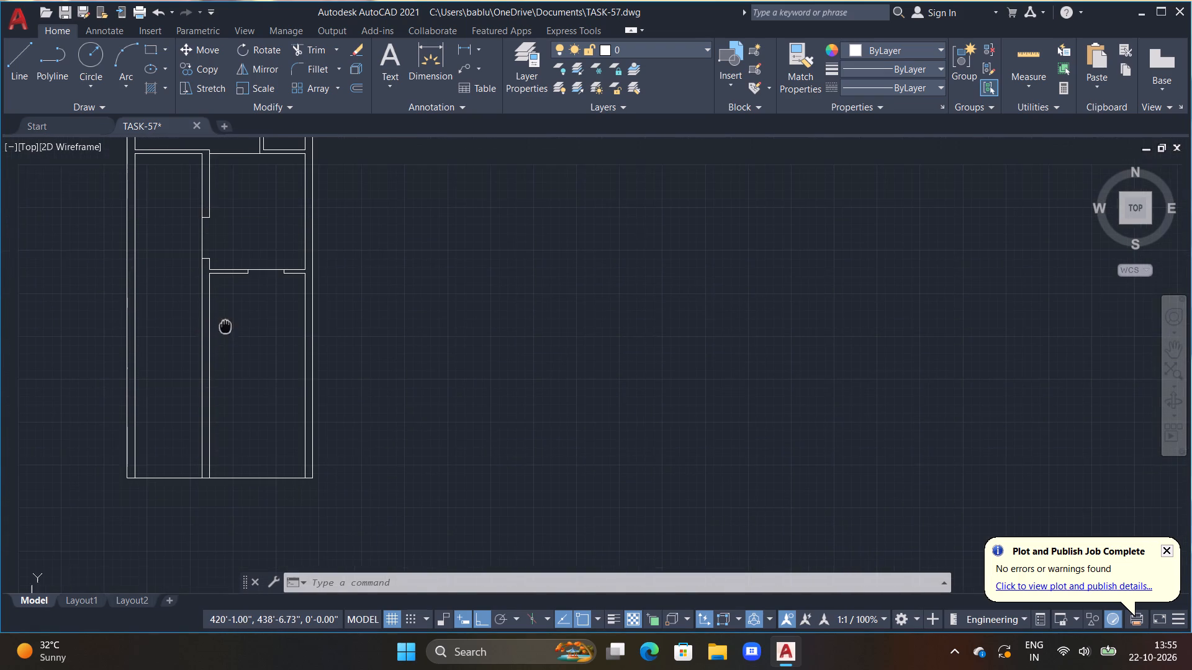
middle_drag(225, 326, 226, 328)
middle_drag(217, 312, 211, 308)
middle_drag(220, 352, 220, 352)
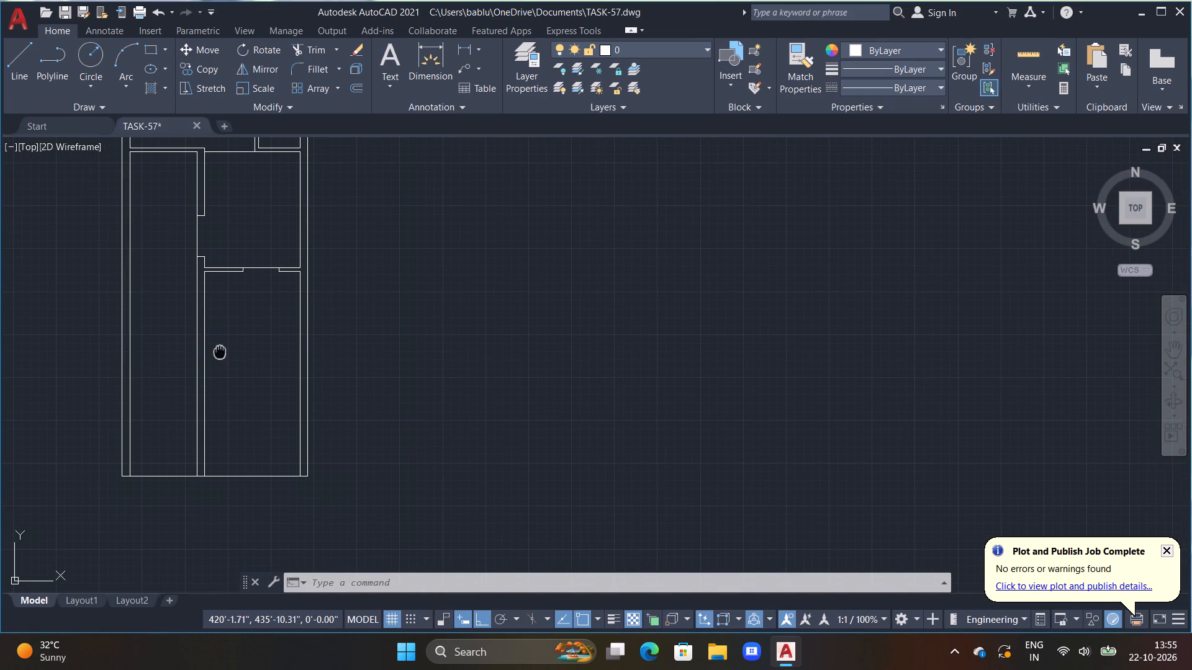
middle_drag(220, 352, 195, 328)
middle_drag(204, 377, 171, 362)
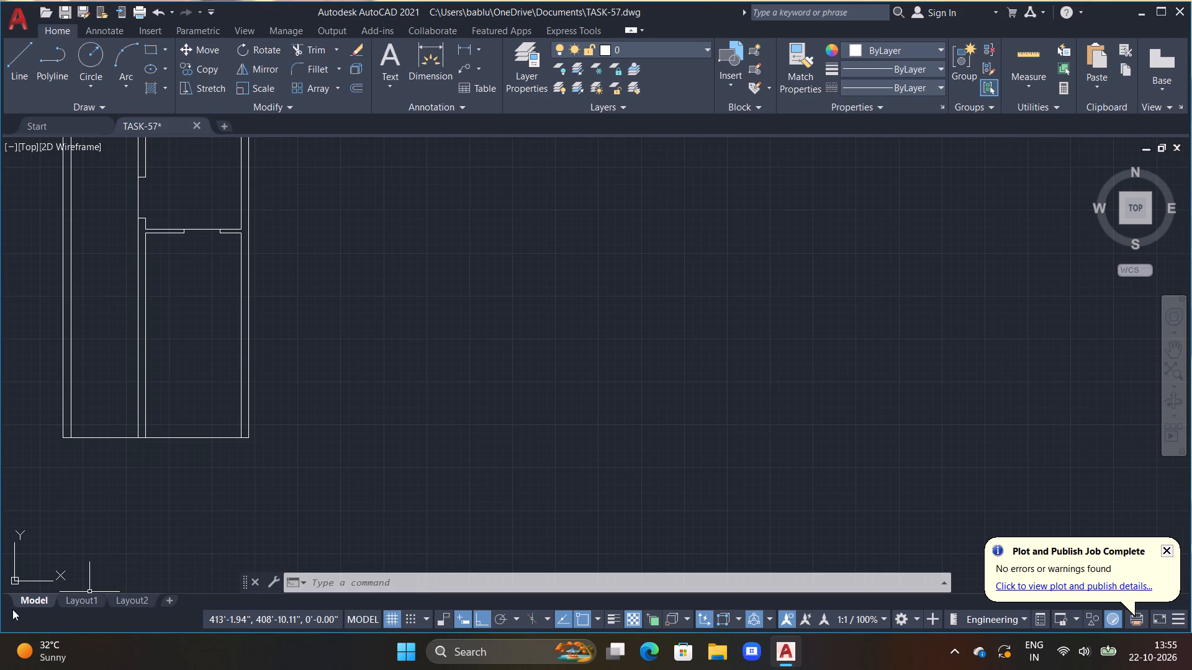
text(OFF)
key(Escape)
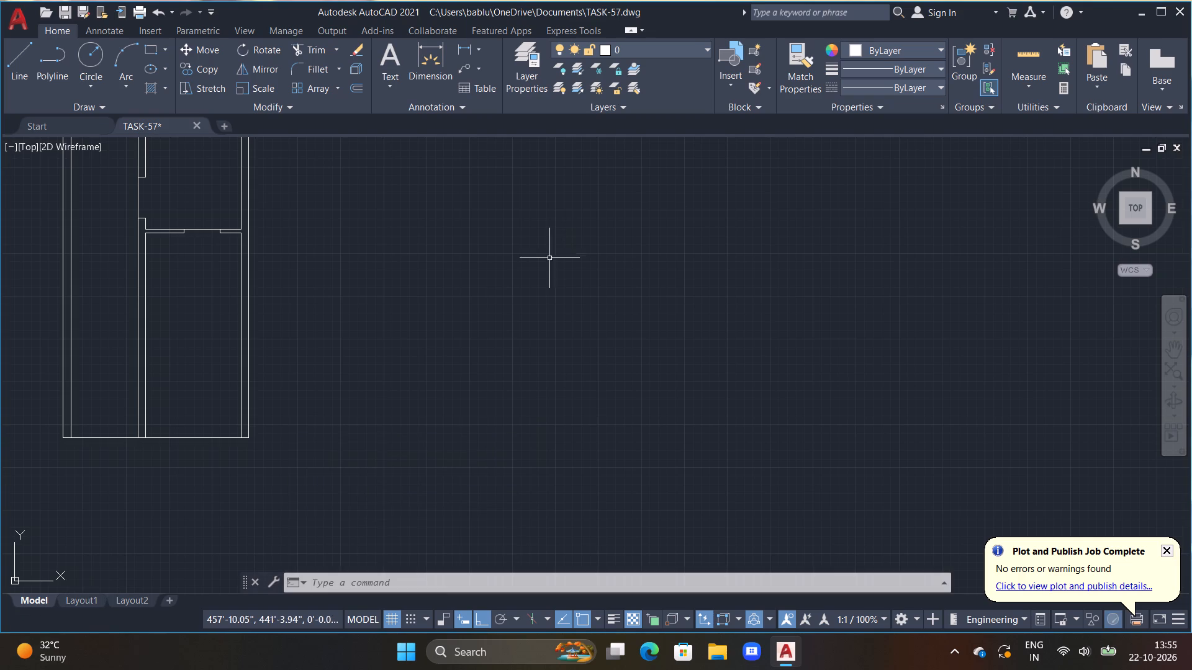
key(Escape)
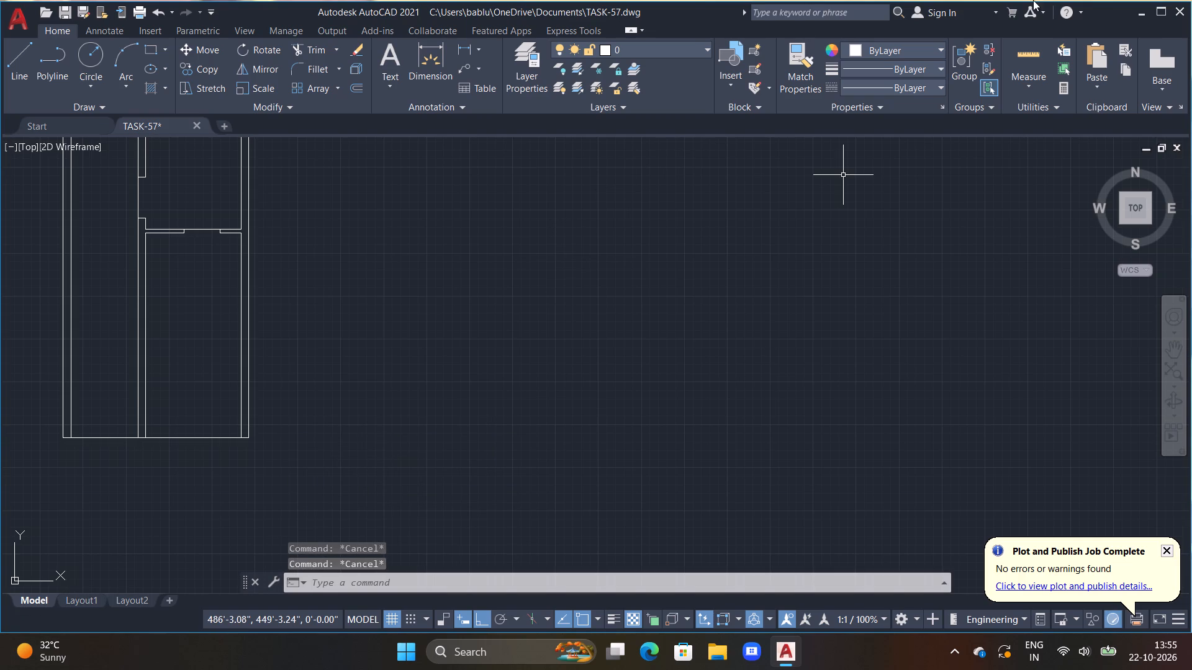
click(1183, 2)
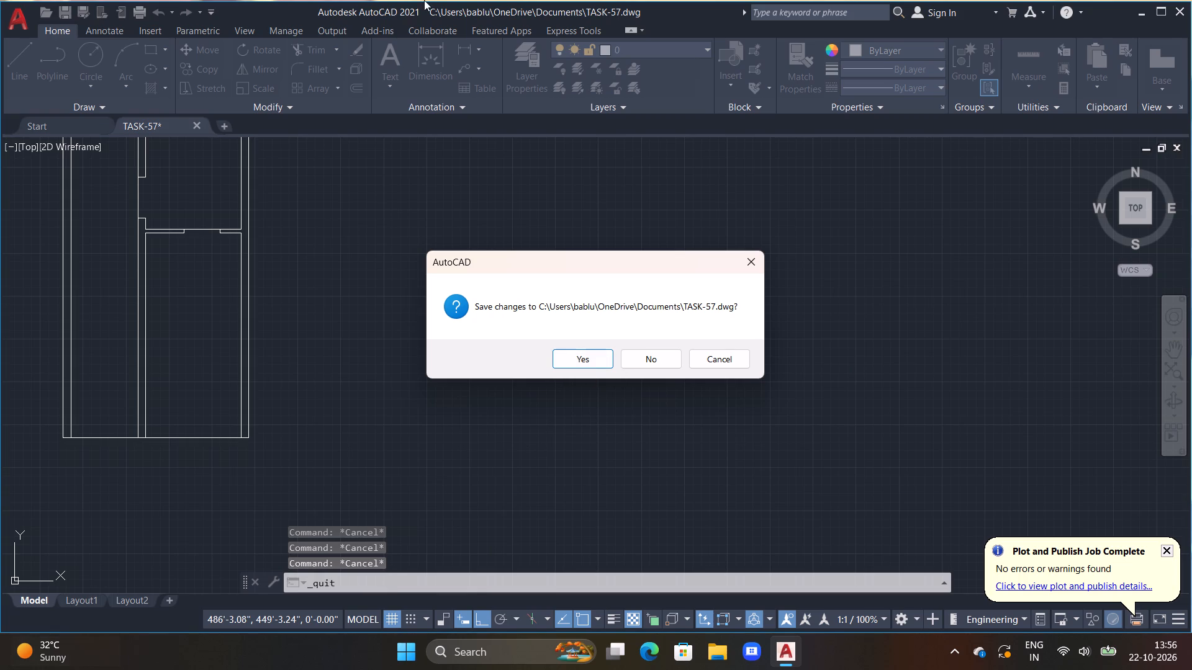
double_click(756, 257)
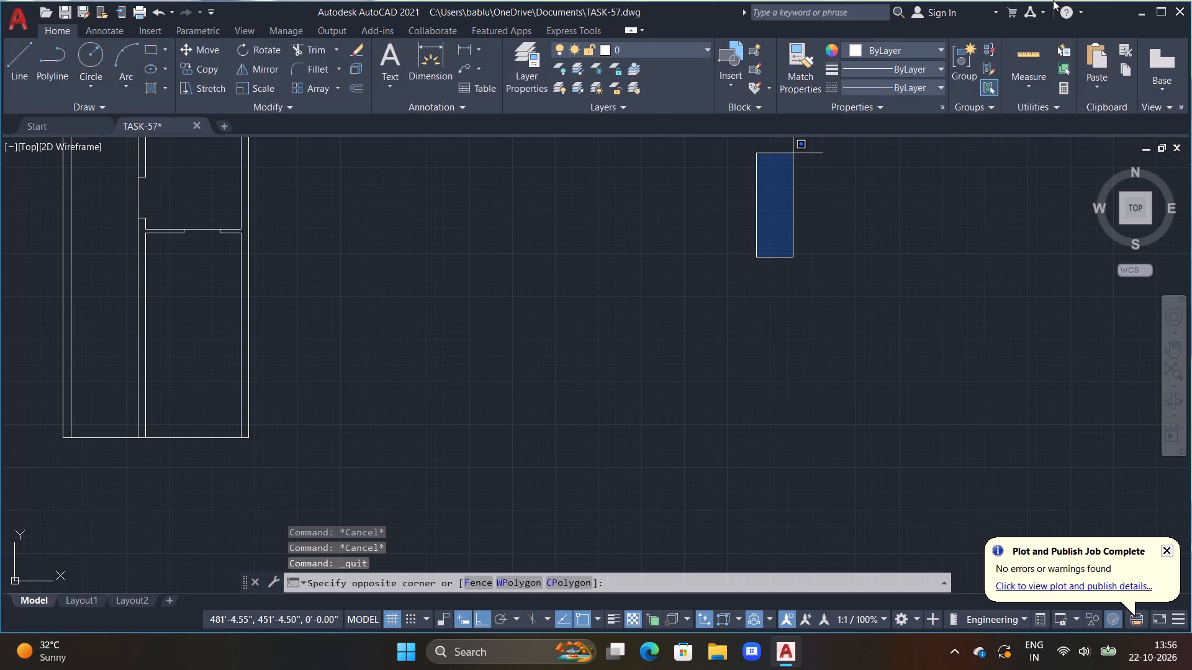
Minimize the AutoCAD window to show the desktop.
click(1142, 11)
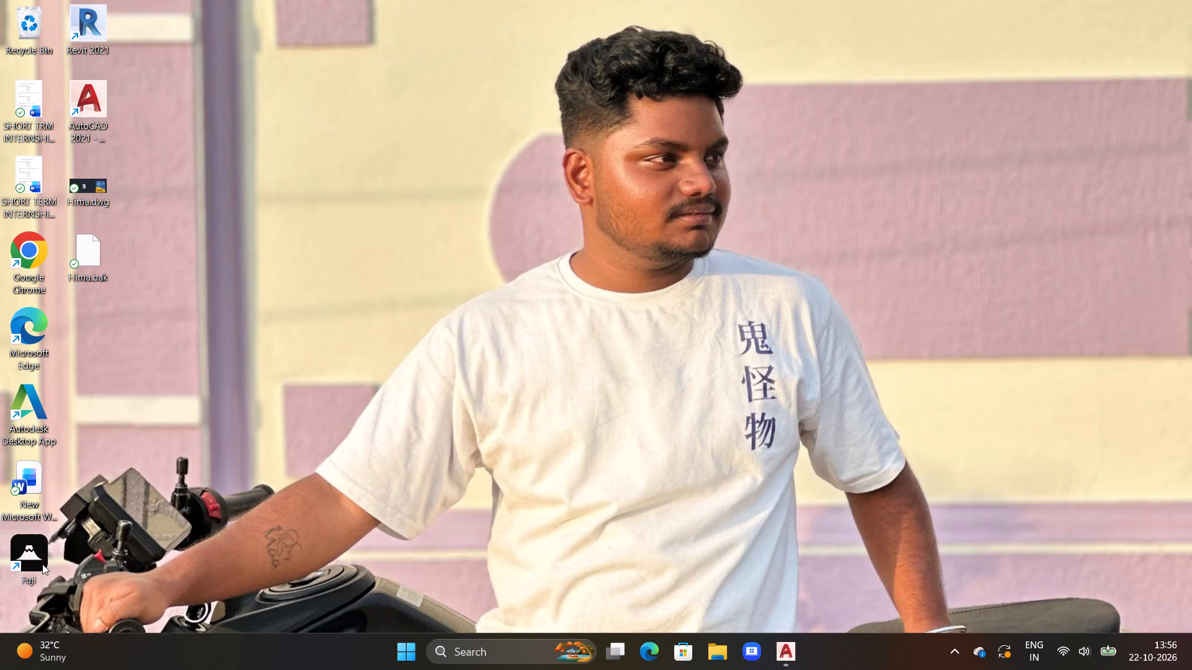
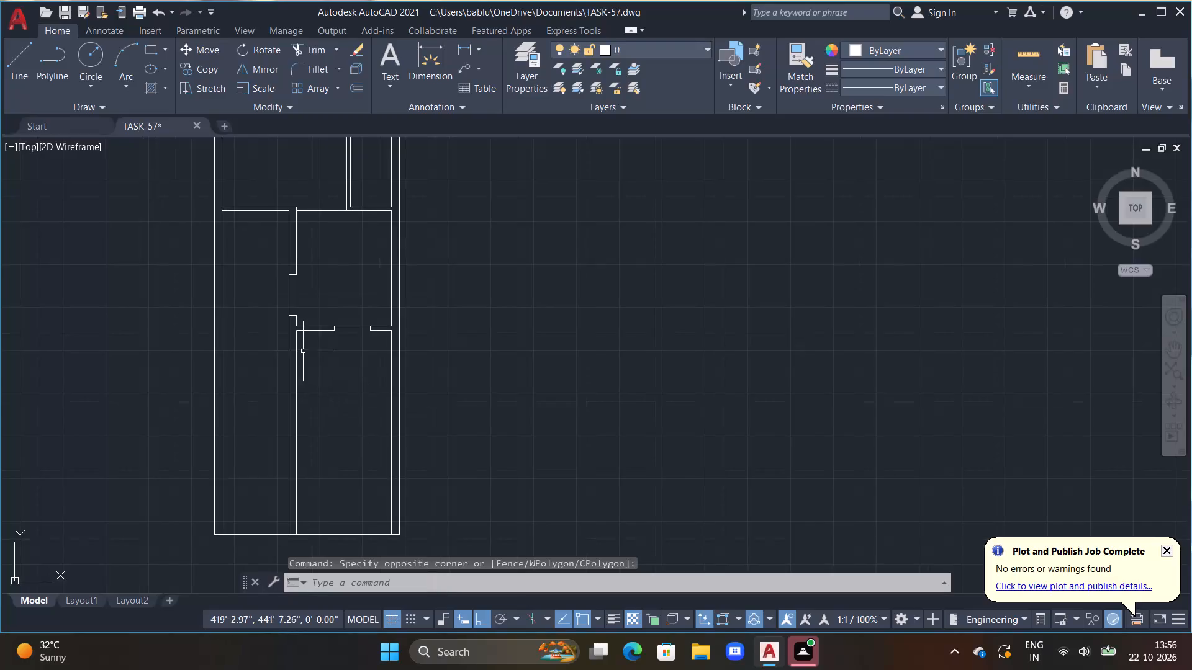
Offset the lower face of the lower right room's top partition 10' down, and offset that new line 9" further down.
middle_drag(304, 352, 389, 428)
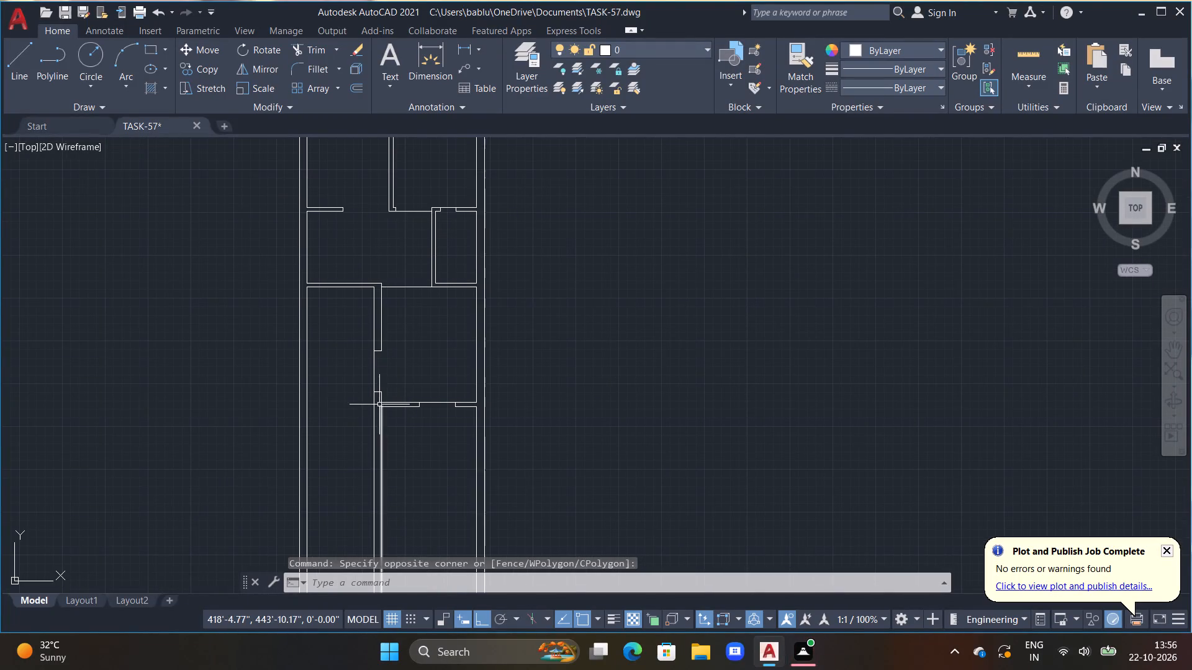
middle_drag(388, 404, 310, 297)
middle_drag(347, 368, 315, 347)
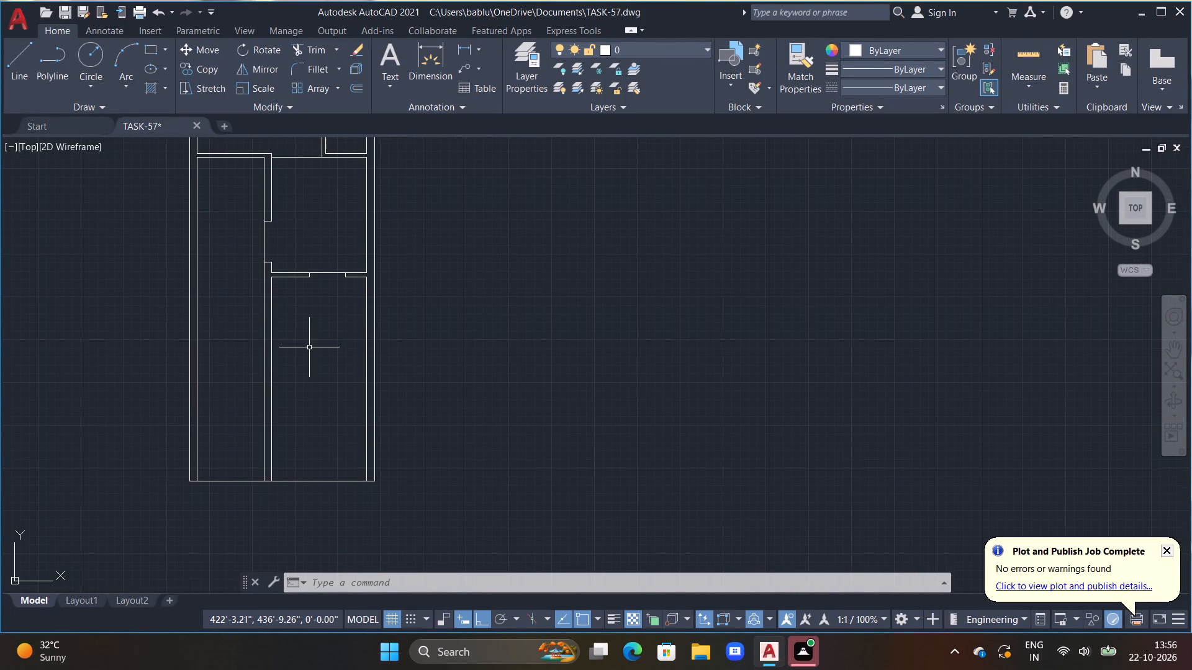
text(OFF)
key(space)
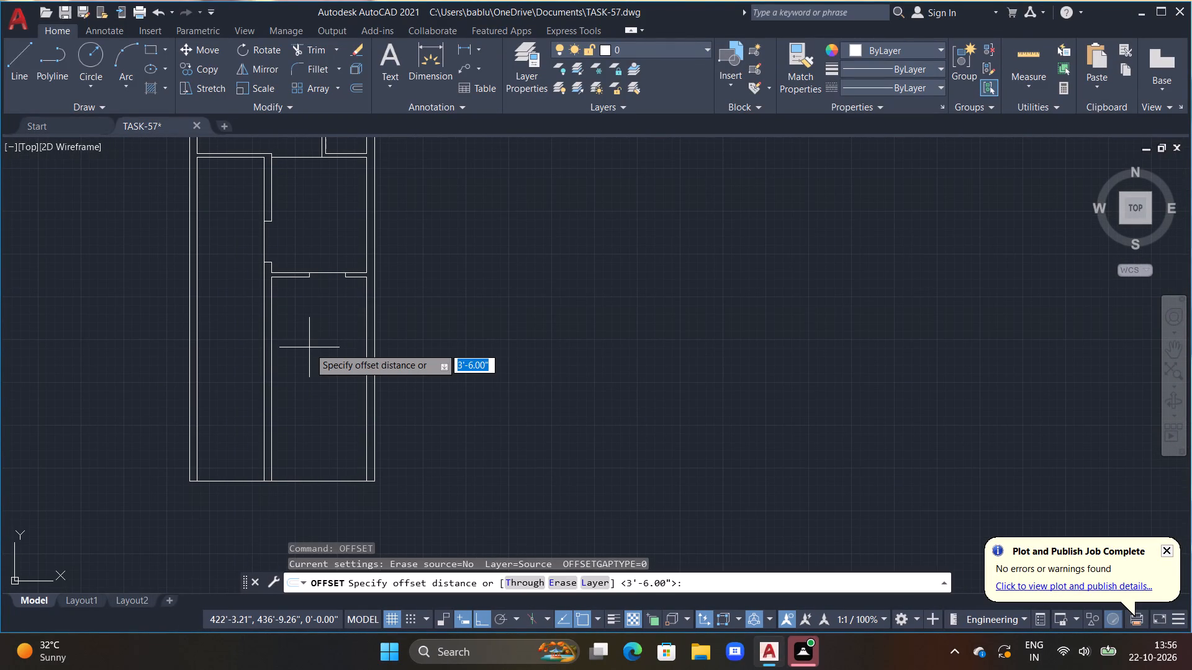
text(10')
key(Return)
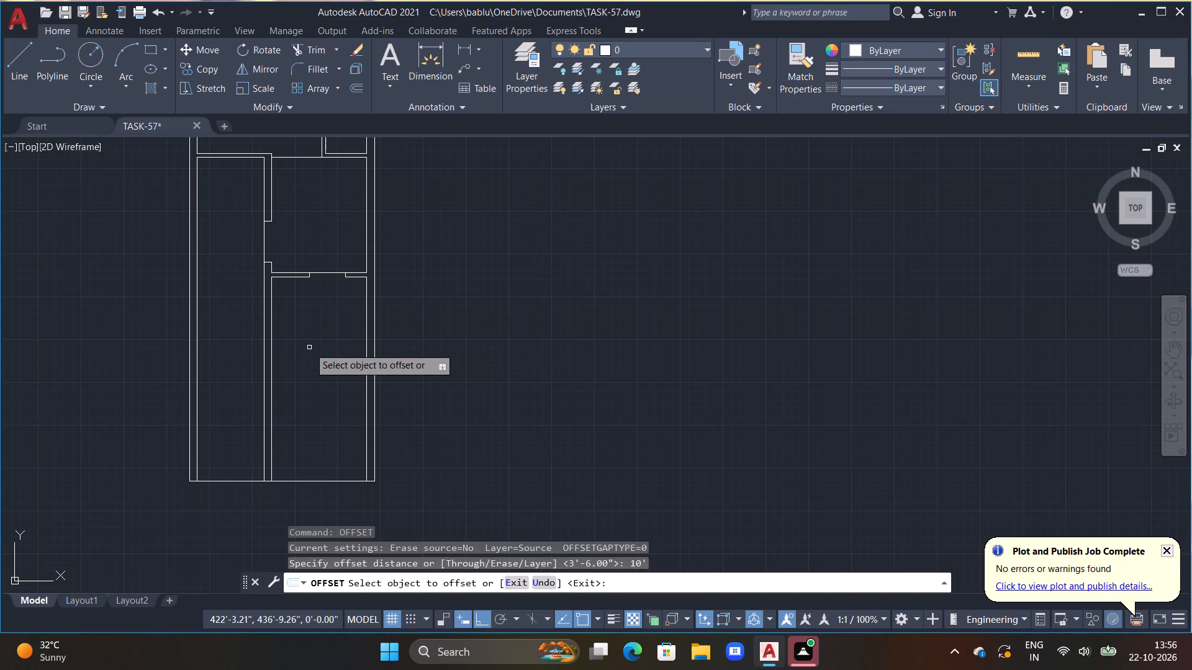
click(291, 277)
double_click(305, 429)
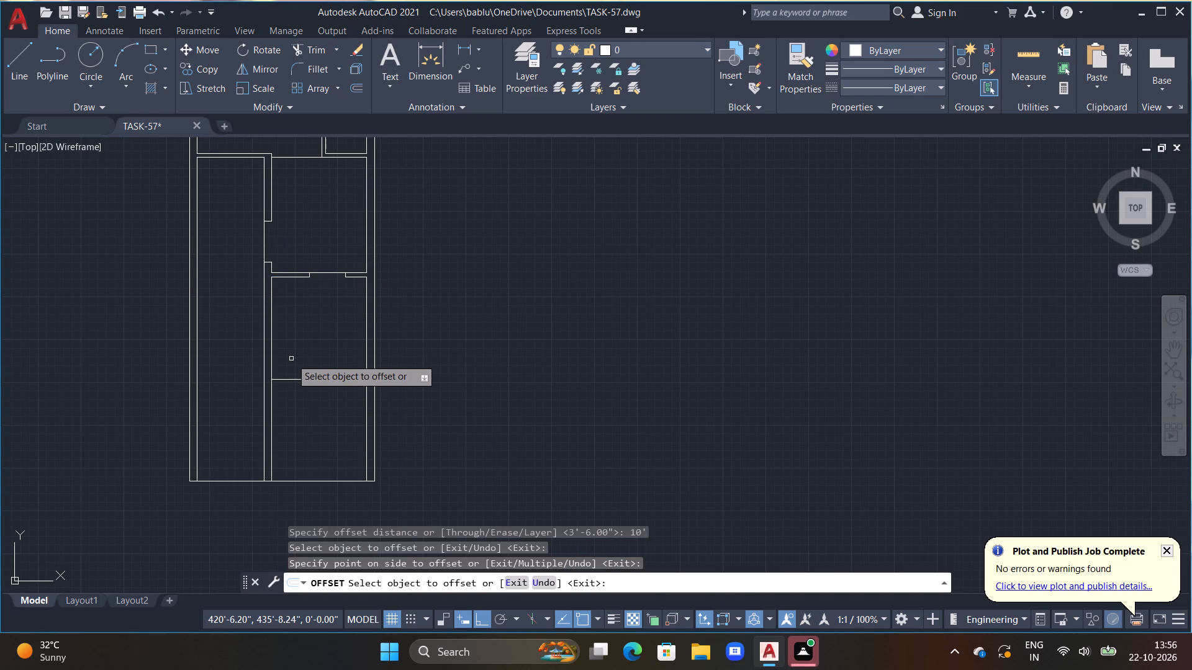
click(291, 379)
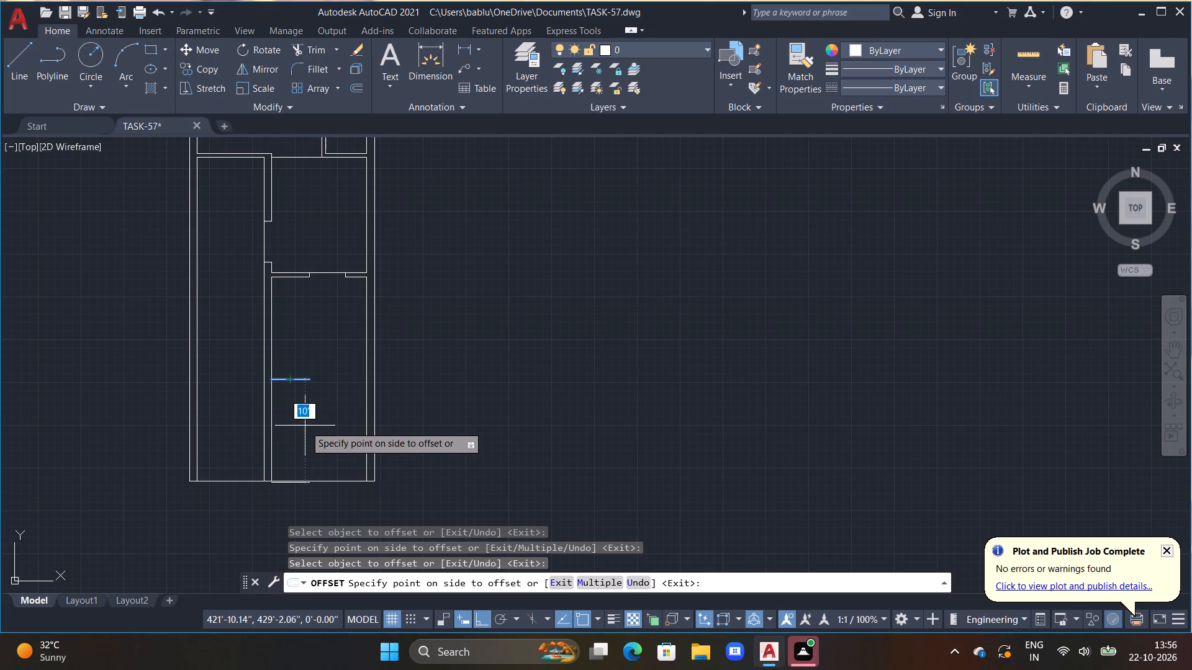
text(9")
key(Return)
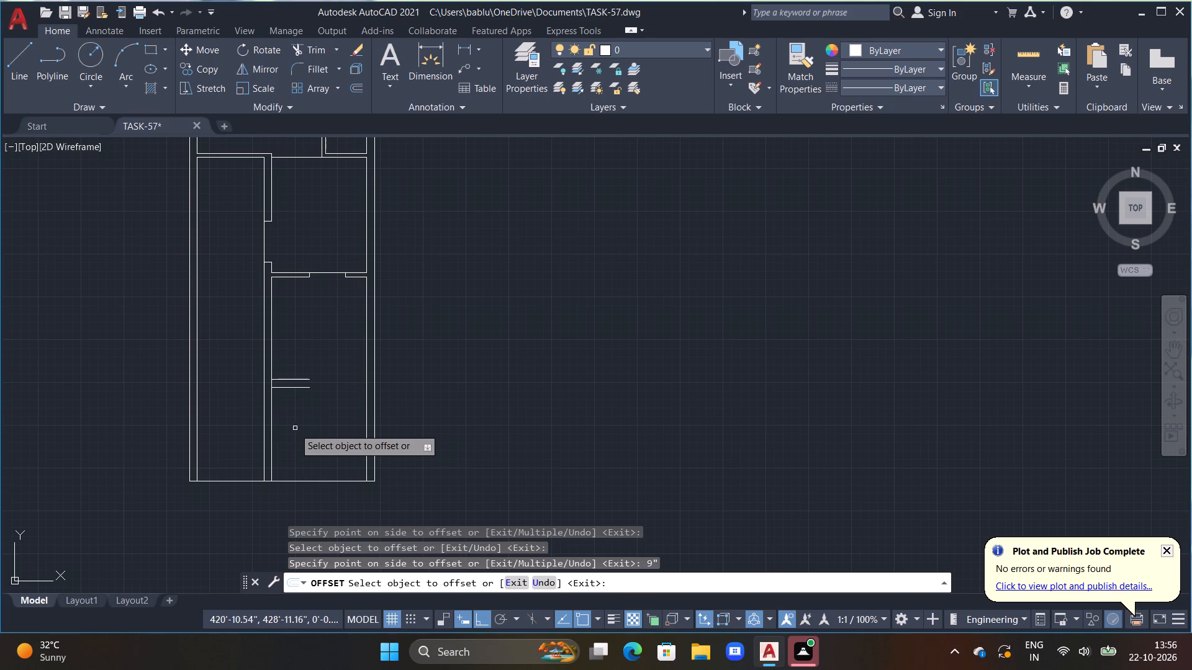
key(Escape)
Extend both lines of the new 9" cross wall to the inner face of the right outer wall.
text(EX)
key(space)
click(304, 386)
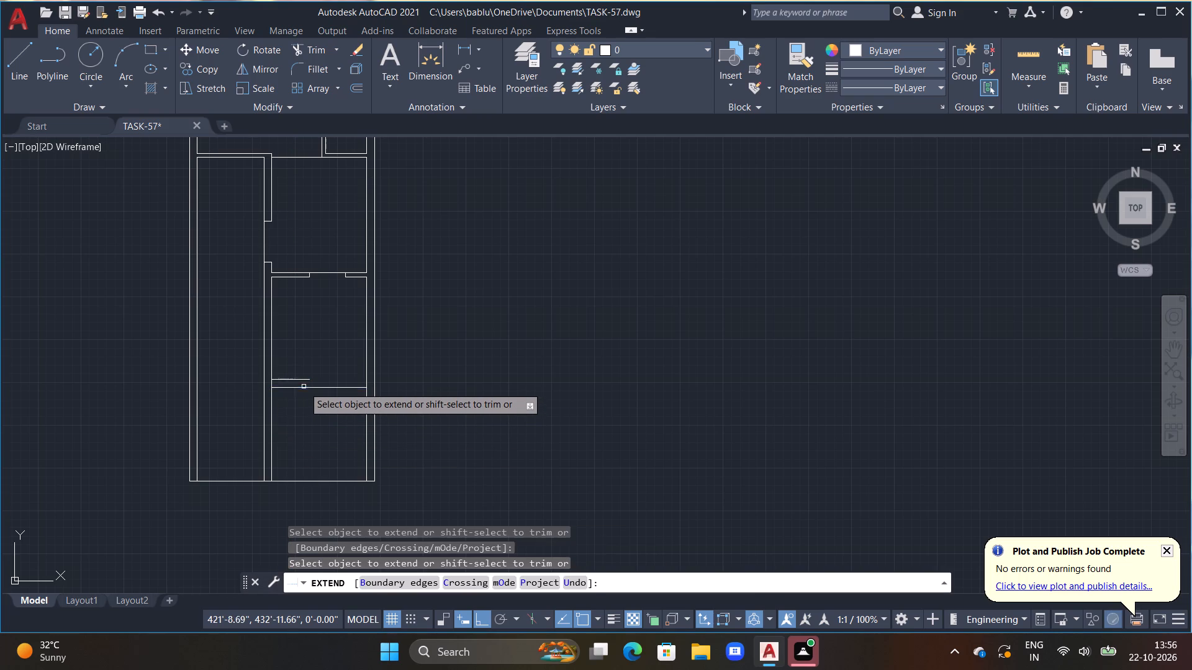
click(300, 380)
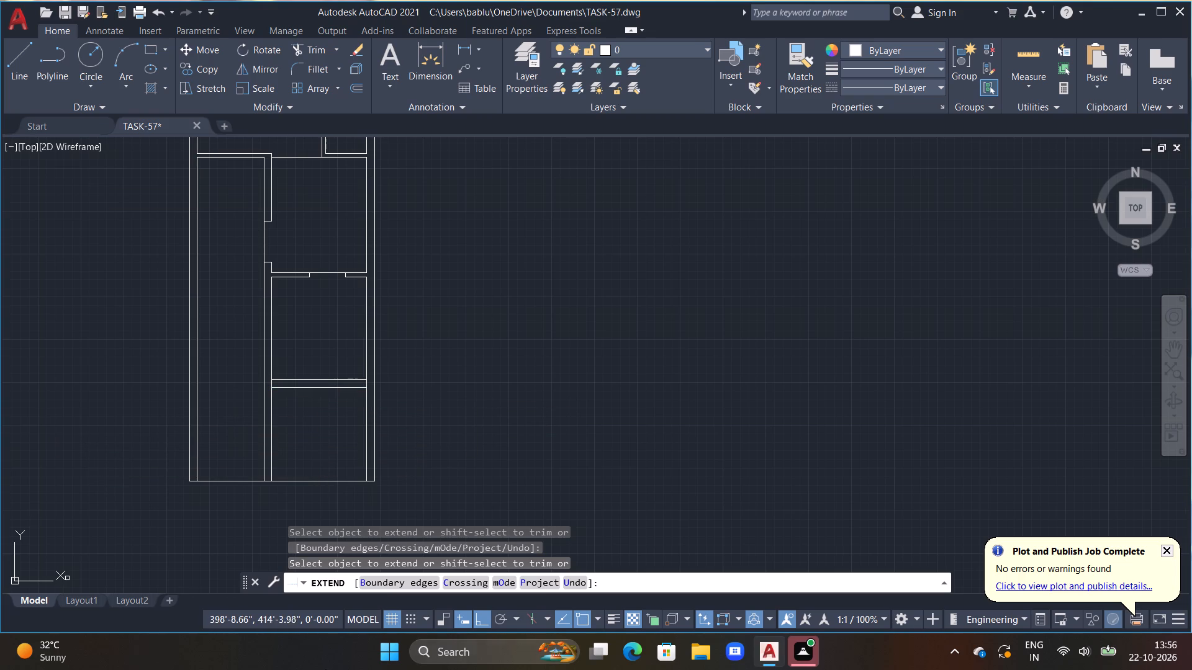
middle_drag(434, 502, 432, 458)
key(Escape)
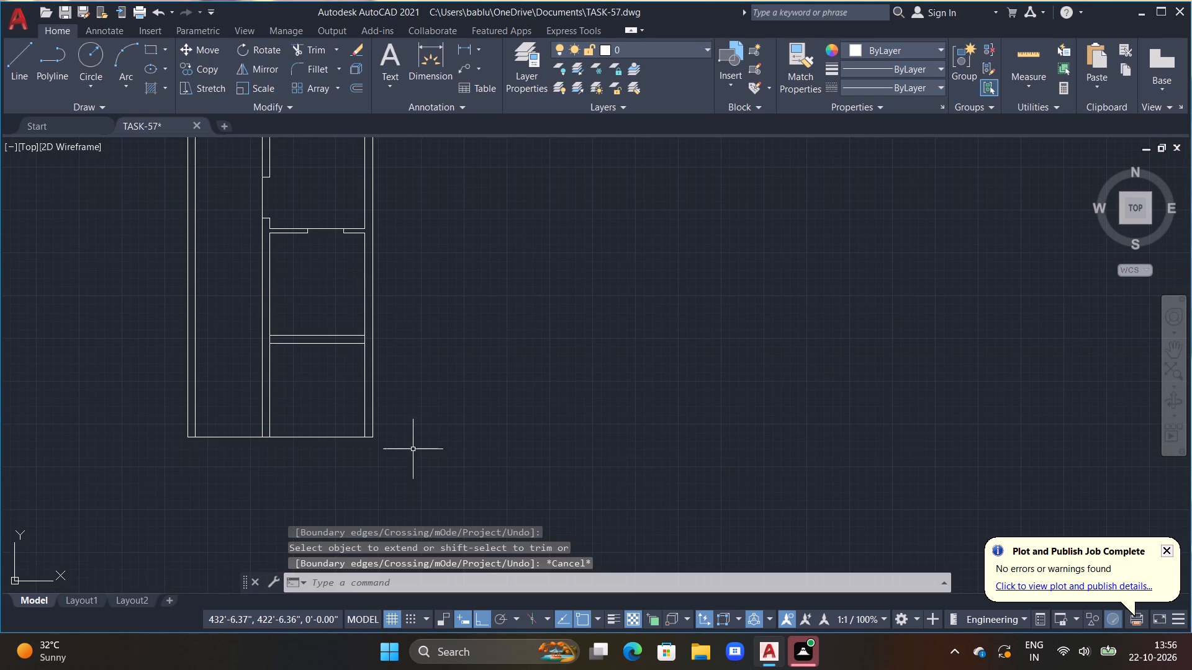
key(Escape)
Extend both cross wall lines through the right outer wall to its outer face.
middle_drag(364, 393, 364, 418)
scroll(364, 418, up, 1)
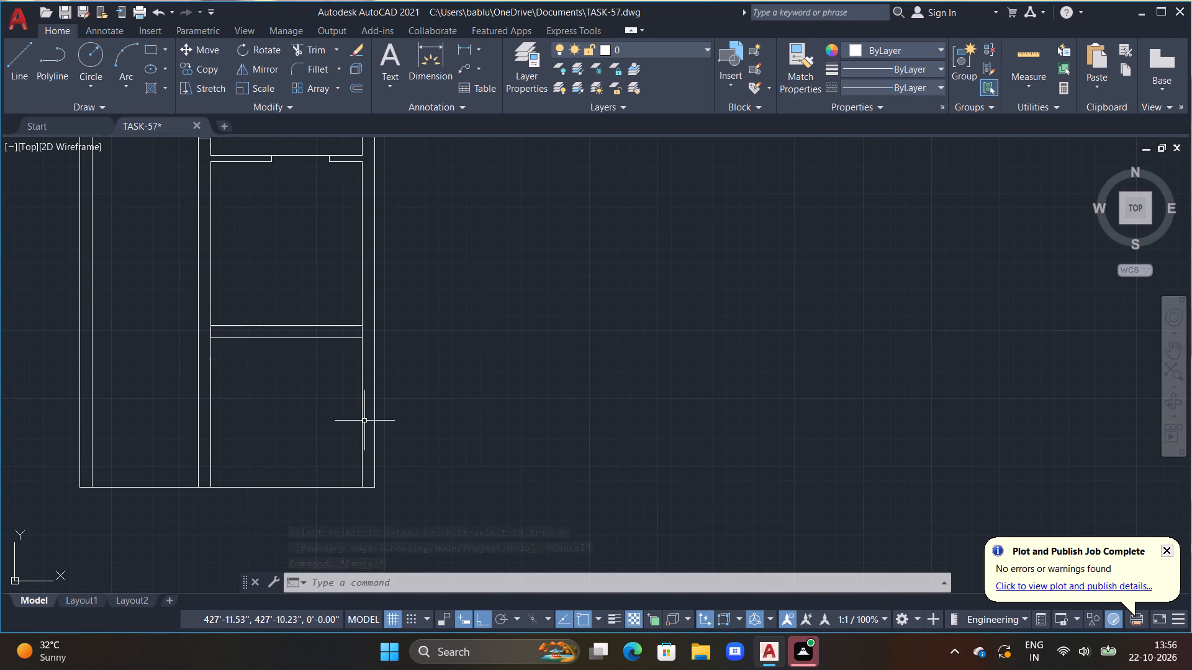
text(EX)
key(space)
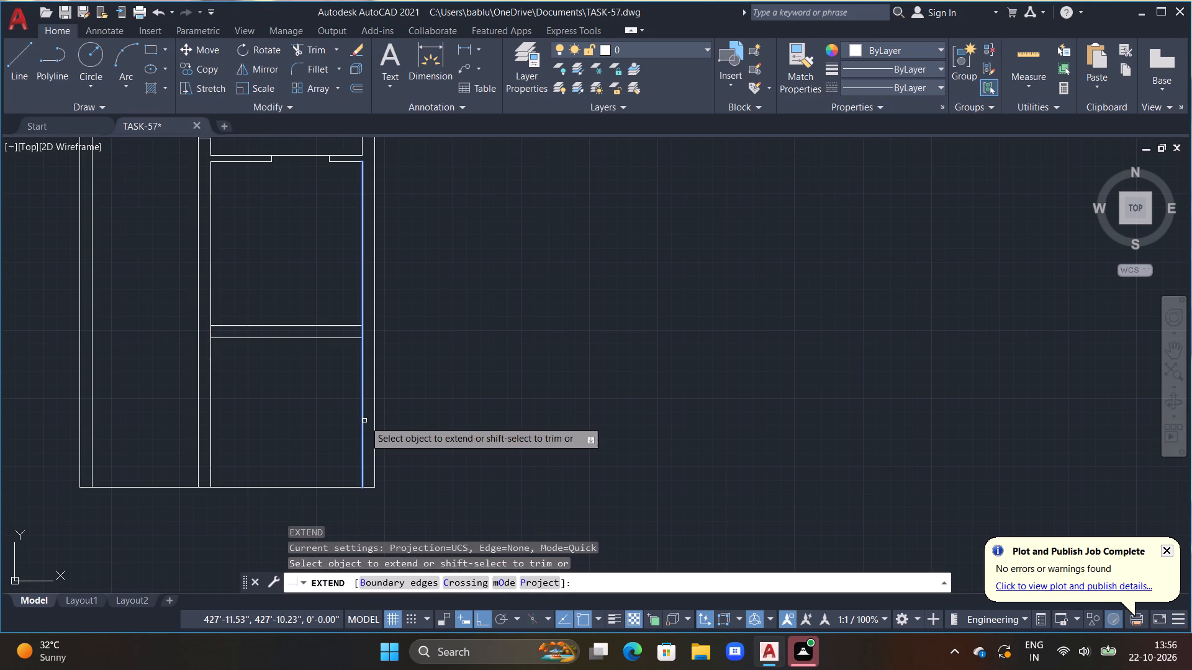
click(353, 323)
click(355, 335)
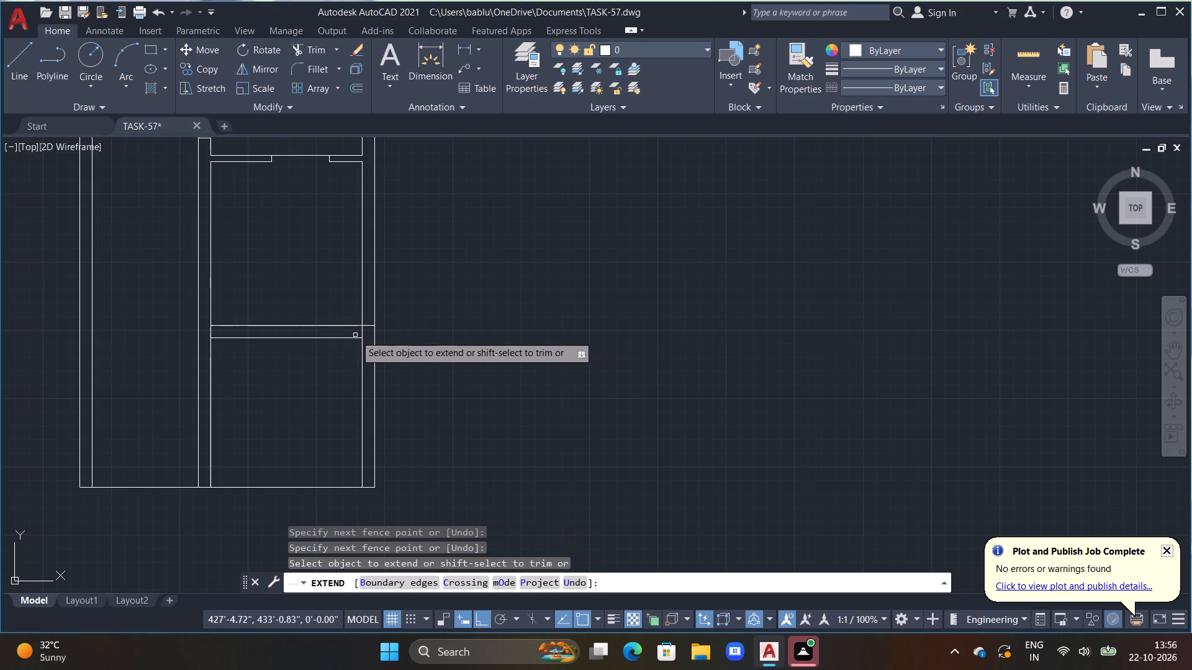
click(355, 339)
key(Escape)
middle_drag(306, 340, 284, 309)
key(Escape)
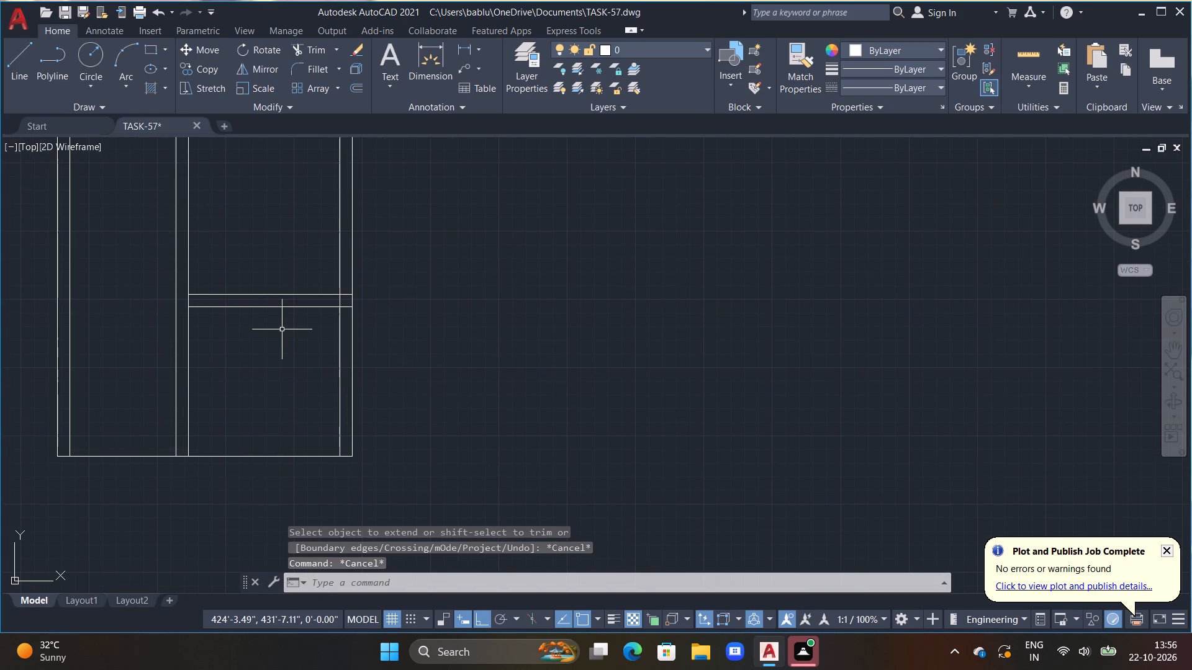
key(Escape)
Offset the cross wall's lower line 4' down and add a 9" offset below it, forming a second cross wall.
text(OFF 4')
key(Return)
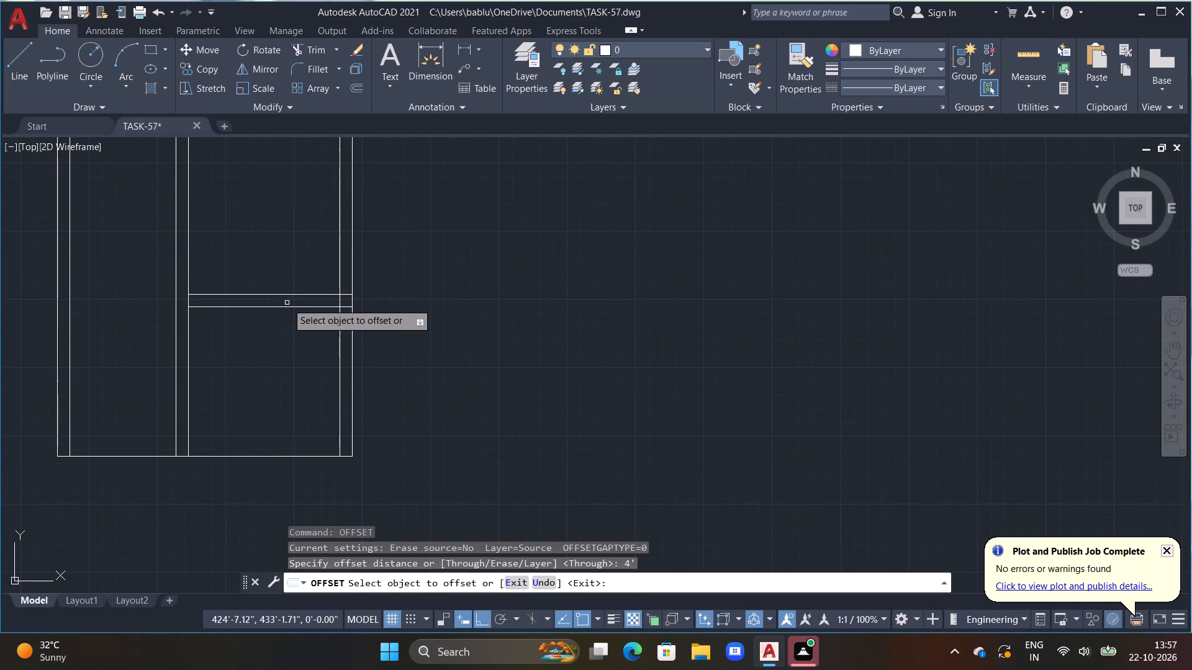
click(286, 308)
click(282, 353)
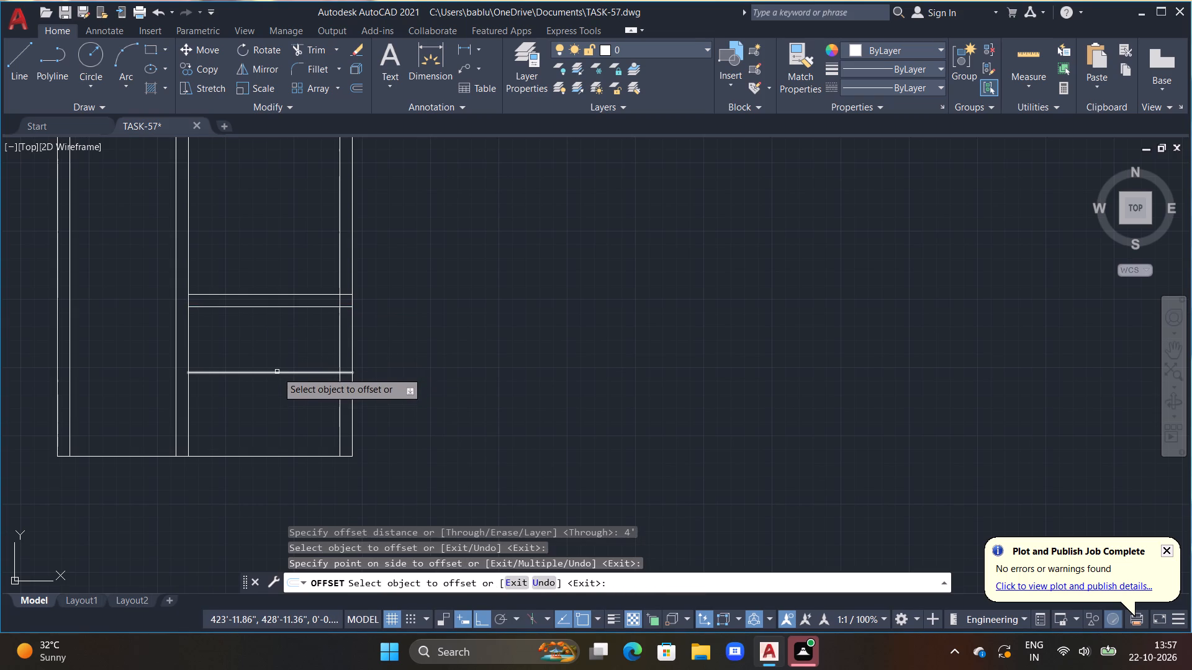
click(277, 372)
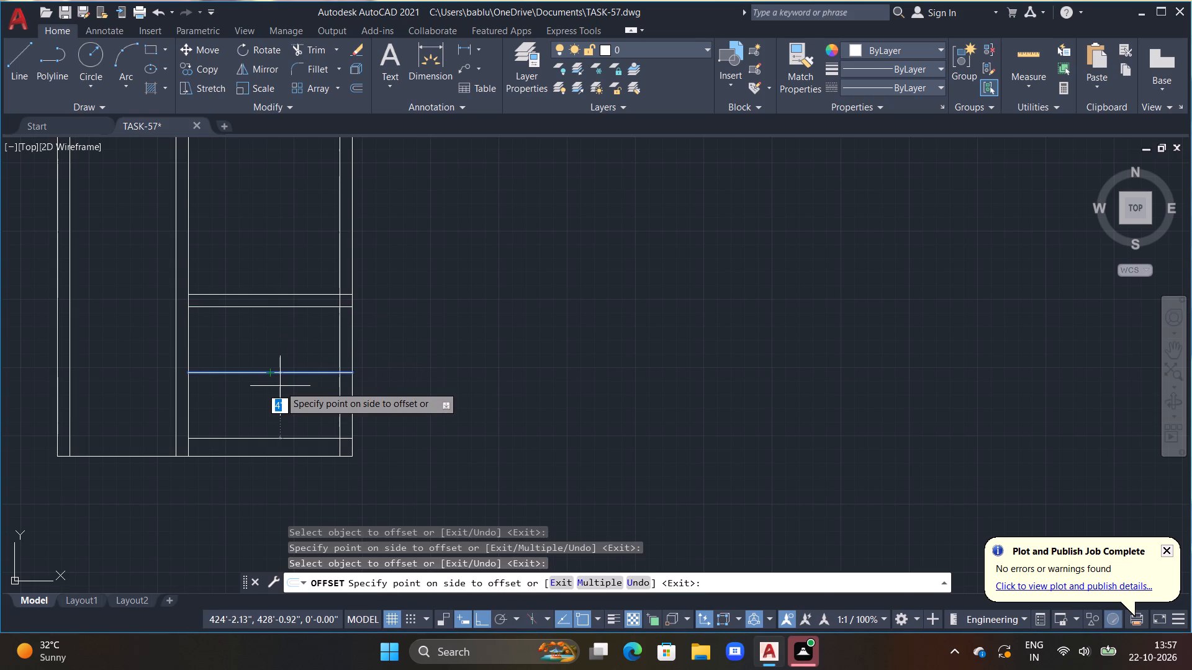
text(9")
key(Return)
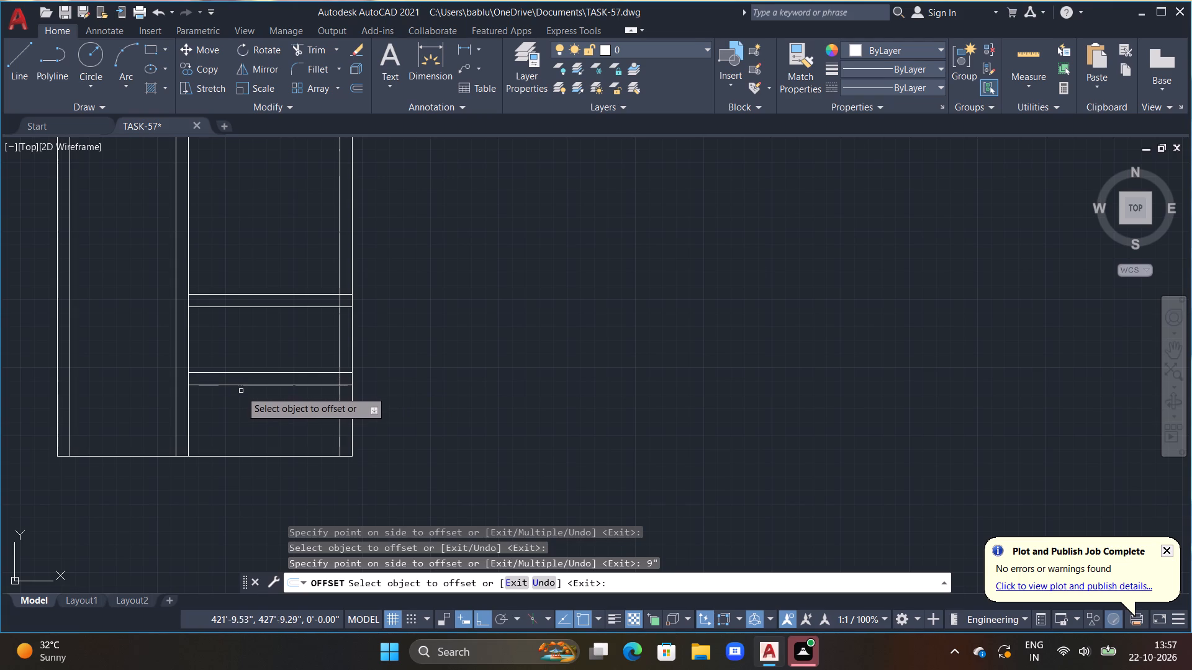
middle_drag(242, 389, 292, 375)
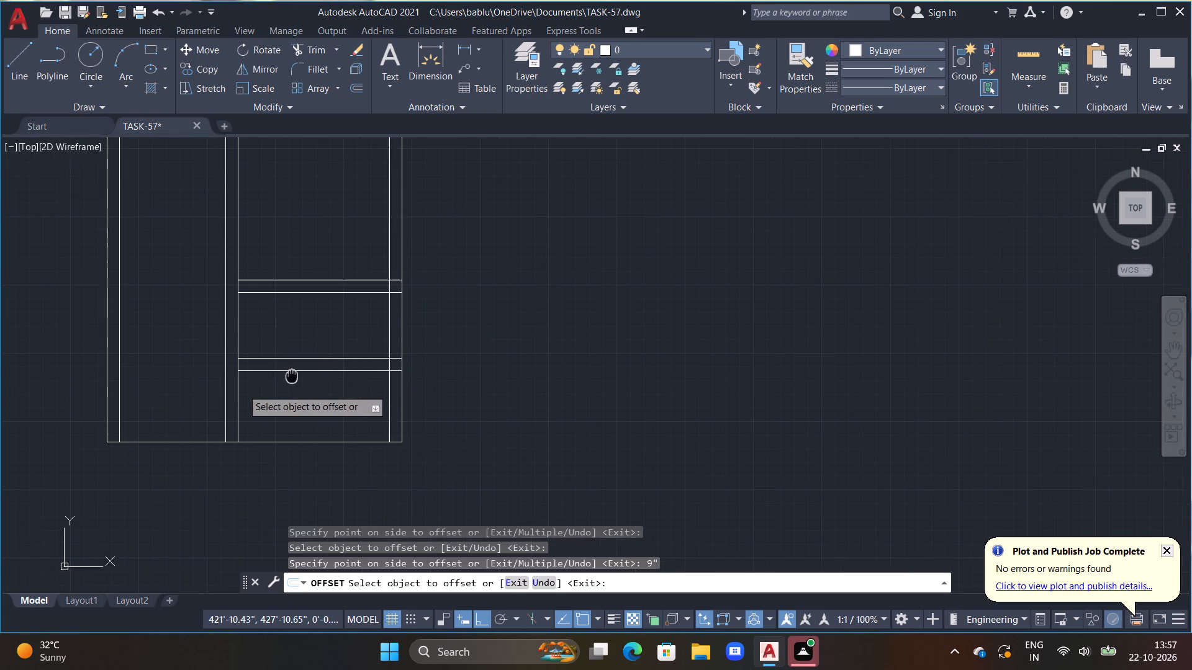
middle_drag(292, 375, 291, 378)
key(Escape)
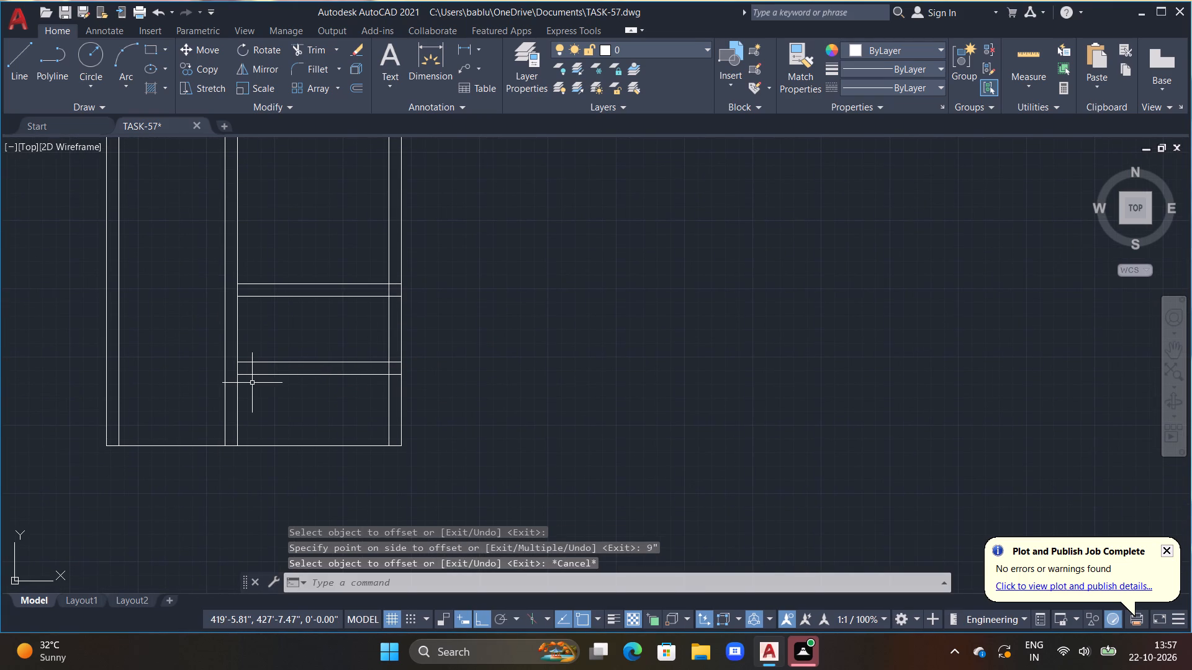
Extend the lower line of the second cross wall to the far left face of the long inner wall.
text(EX)
key(space)
click(246, 372)
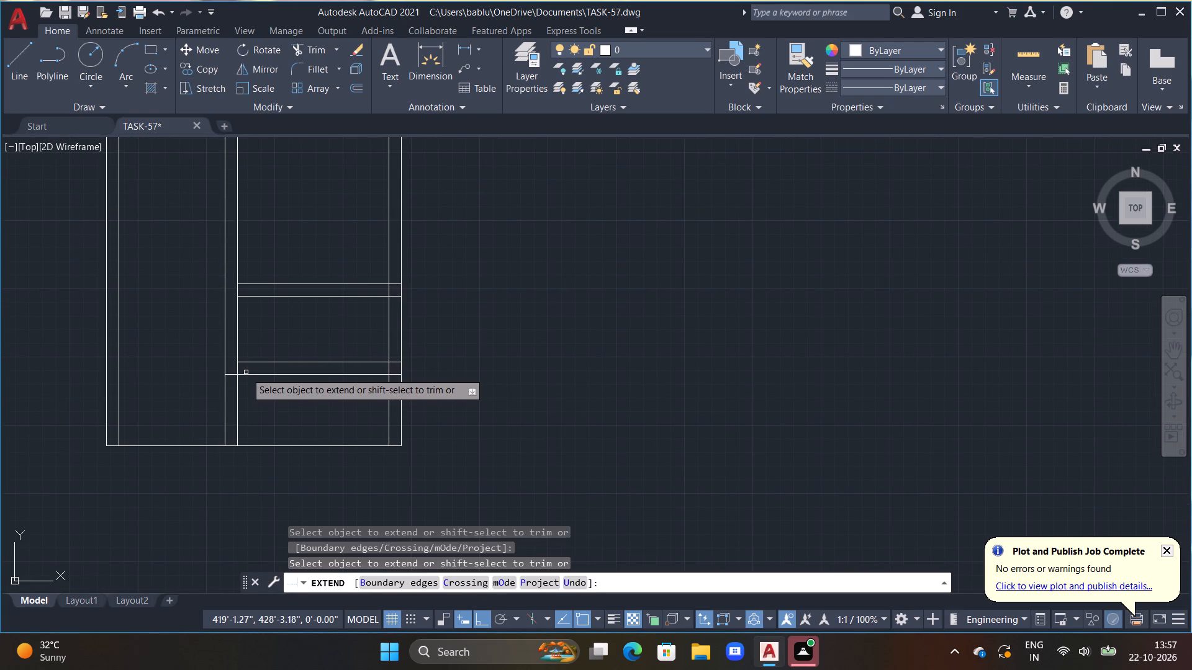
key(Escape)
Offset the right outer wall's inner face 6' inward, and offset the new line 9" back toward the outer wall.
middle_drag(265, 404, 283, 367)
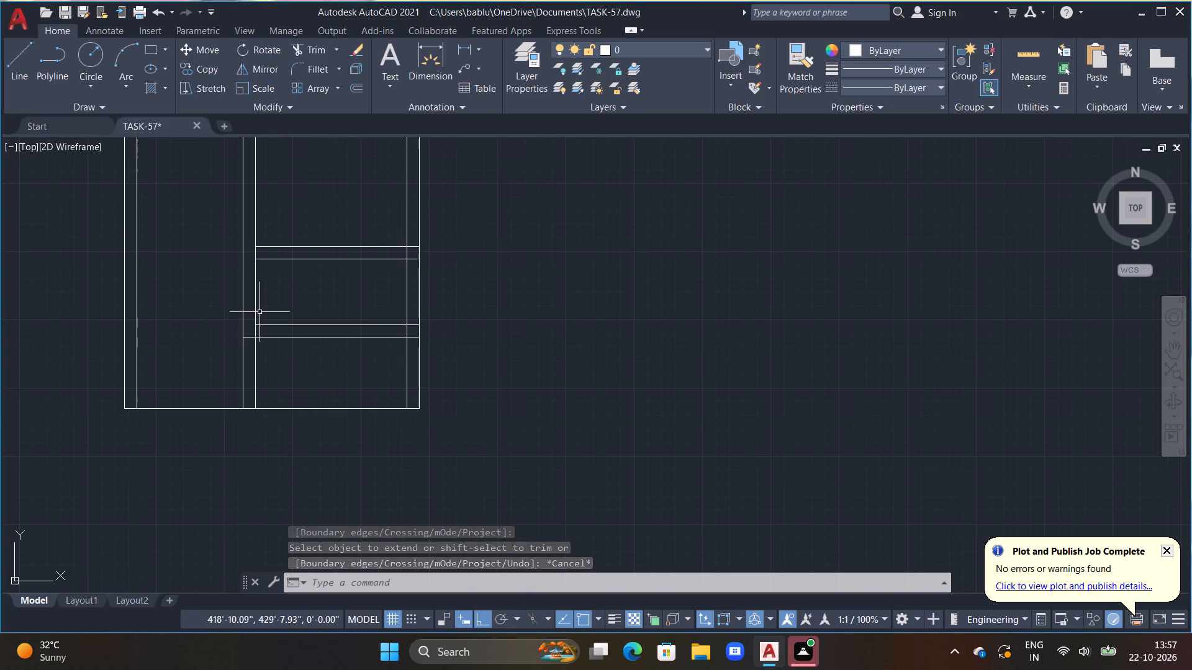
middle_drag(303, 373, 313, 386)
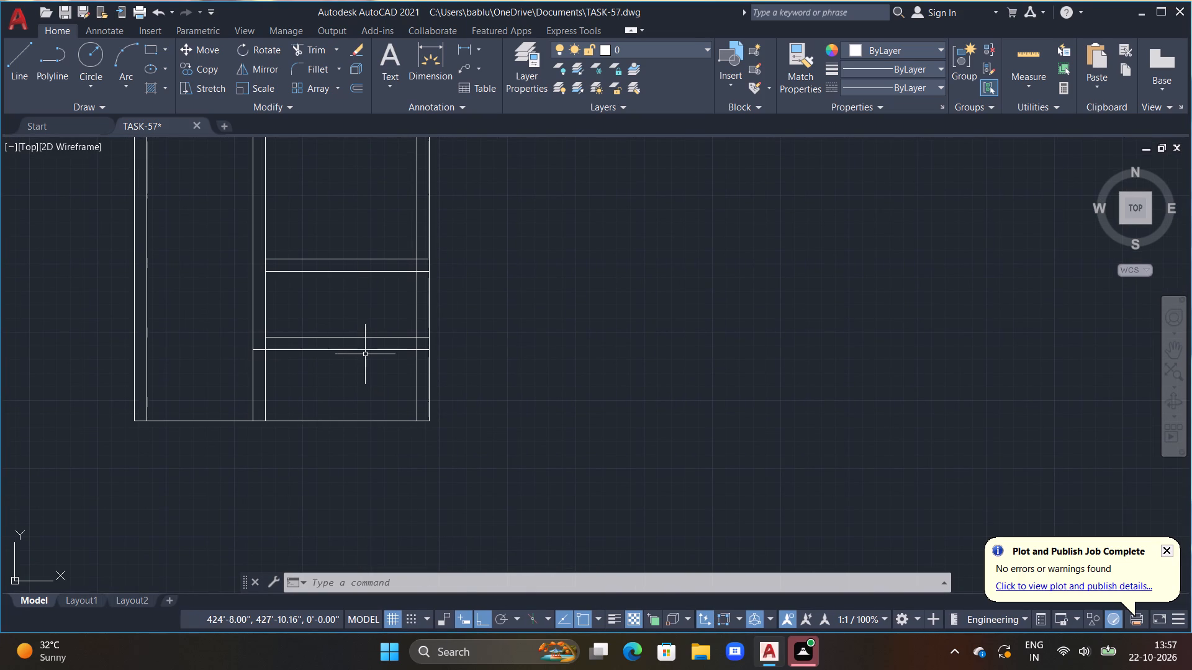
text(OFF 6')
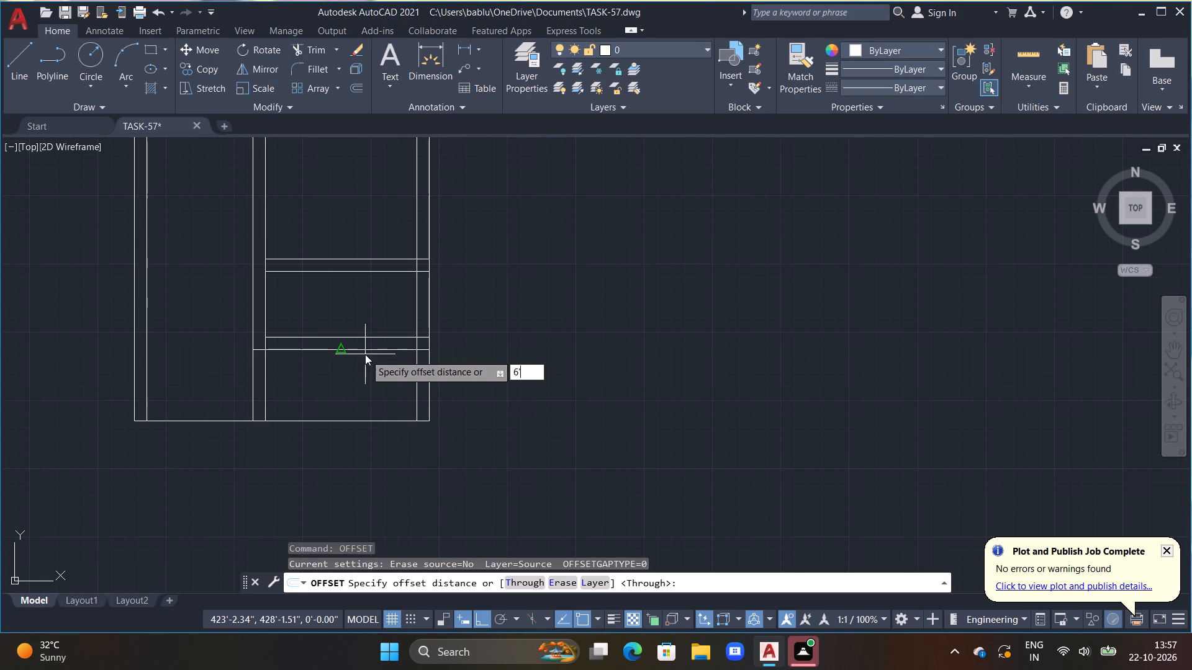
key(Return)
drag(418, 315, 392, 318)
click(310, 326)
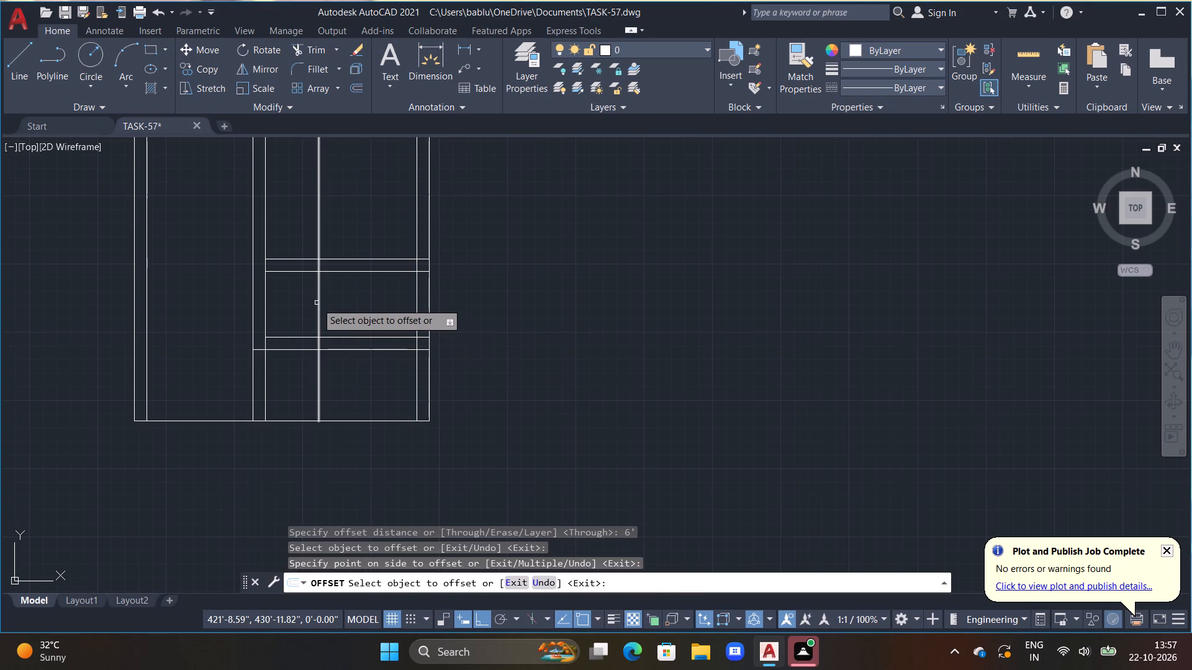
click(317, 303)
drag(317, 303, 327, 308)
text(9")
key(Return)
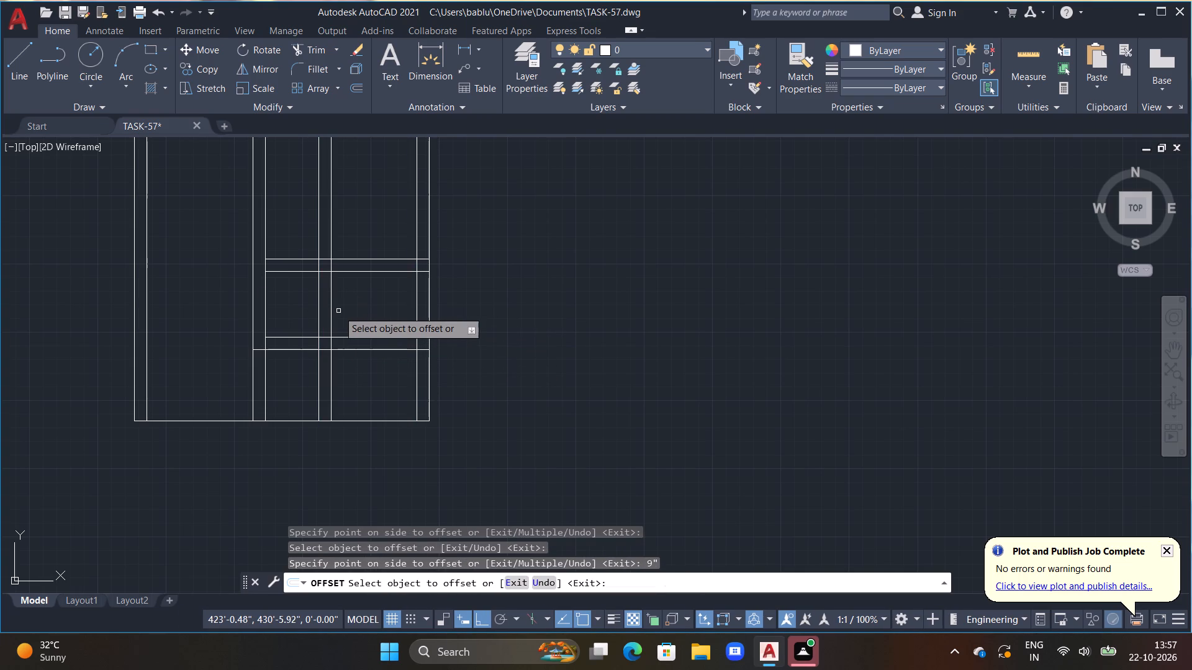
key(Escape)
Trim the new vertical wall above the upper cross wall, and the upper cross wall between the long inner wall and the vertical wall.
scroll(348, 308, down, 3)
middle_drag(362, 238, 361, 334)
scroll(353, 319, up, 2)
middle_drag(320, 401, 318, 179)
scroll(318, 280, up, 1)
key(Escape)
text(TR)
key(space)
drag(346, 254, 319, 270)
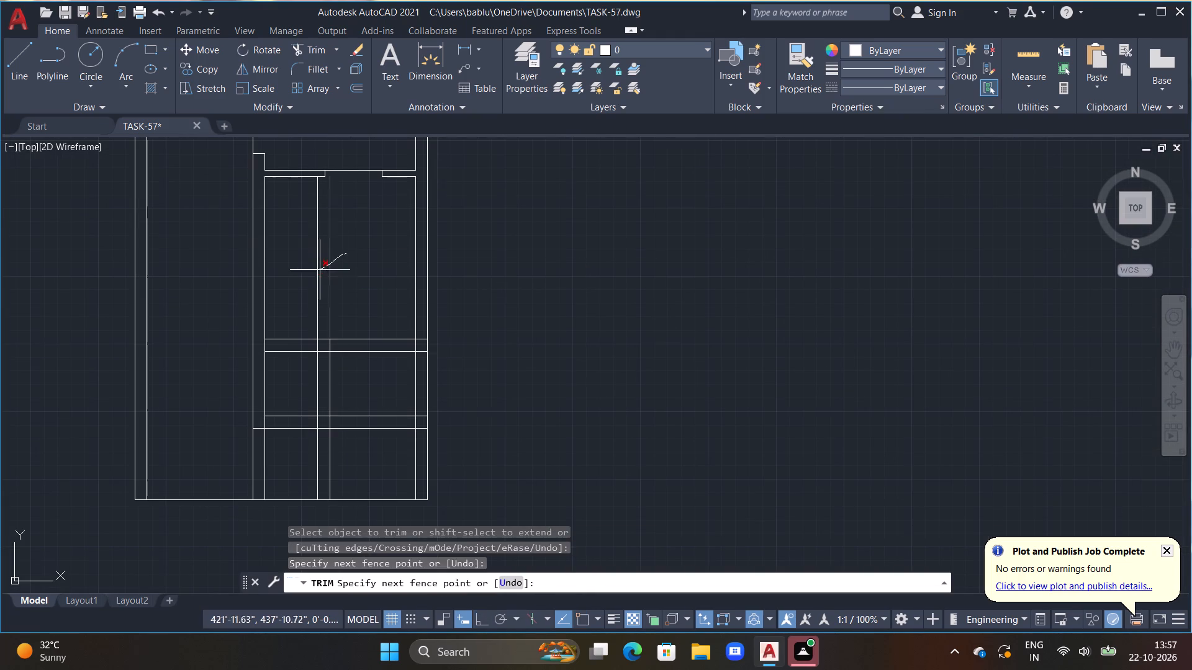
drag(319, 270, 308, 285)
middle_drag(339, 272, 338, 269)
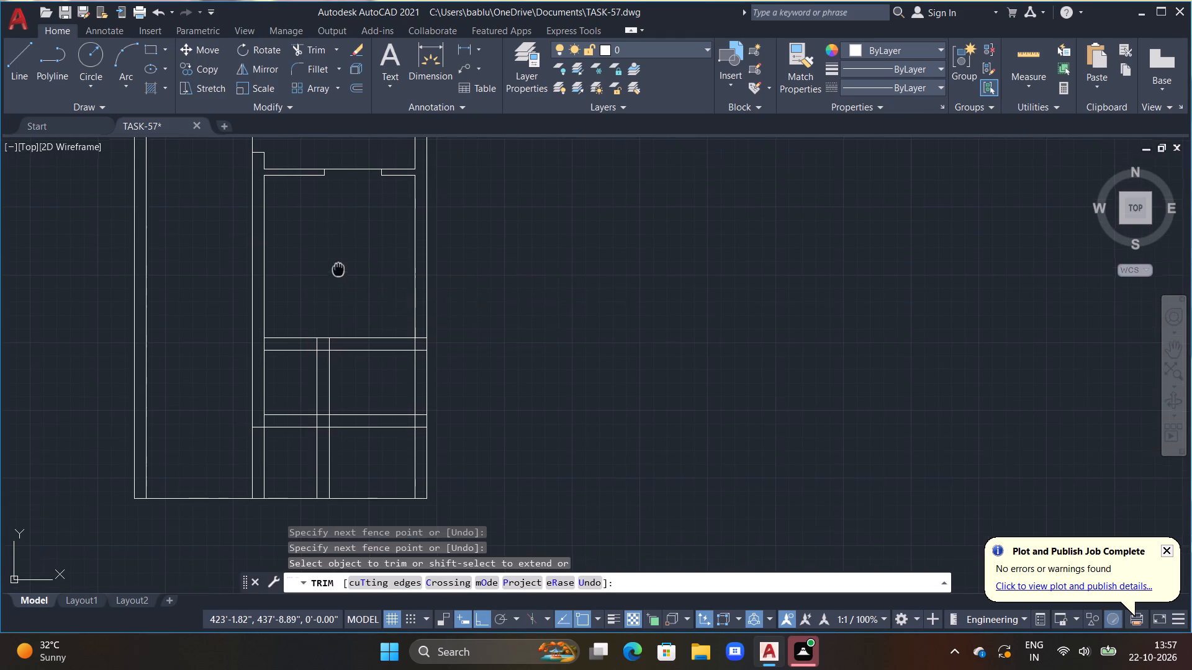
middle_drag(338, 269, 340, 259)
drag(287, 306, 290, 368)
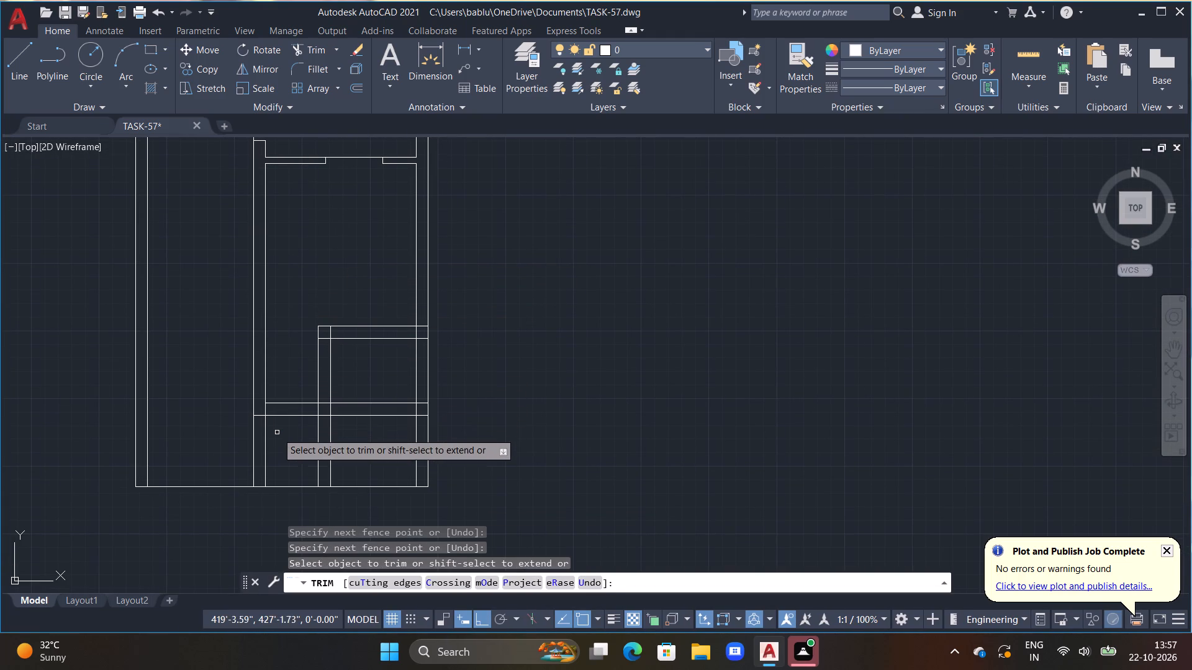
Trim the long inner wall below the lower cross wall and clean up the corner where they meet.
middle_click(289, 411)
drag(276, 419, 240, 436)
click(240, 437)
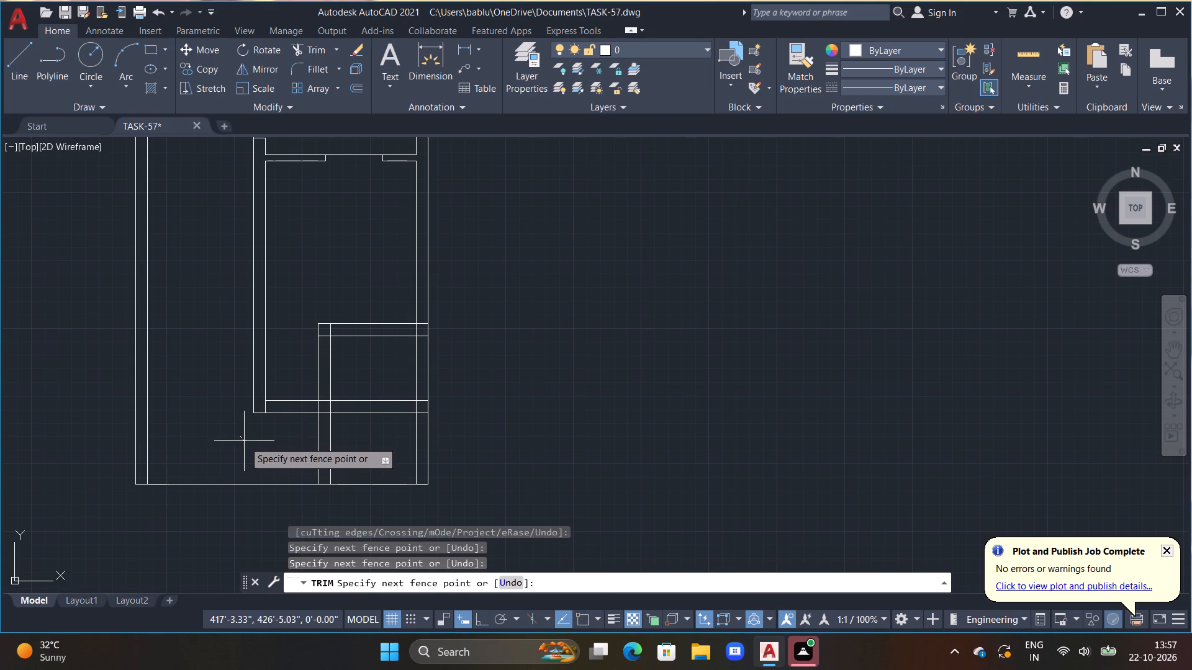
click(237, 443)
click(229, 448)
click(217, 432)
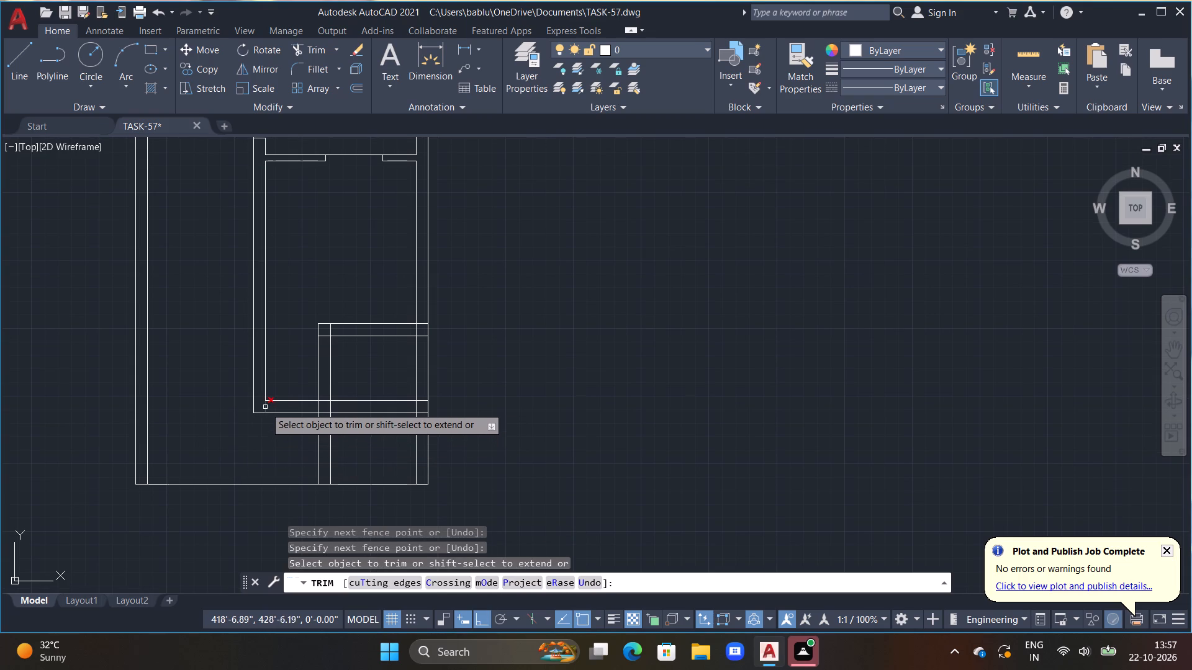
click(265, 408)
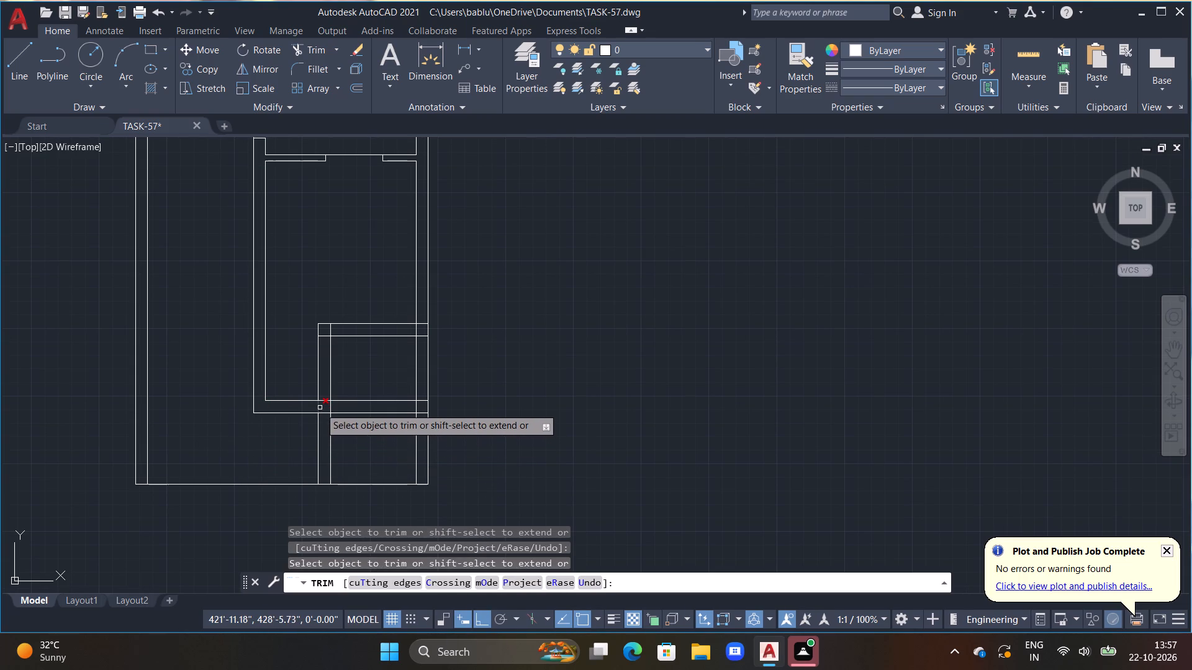
Trim the overlapping line segments where the short vertical wall meets the lower and upper cross walls.
double_click(319, 407)
click(327, 400)
drag(327, 400, 329, 406)
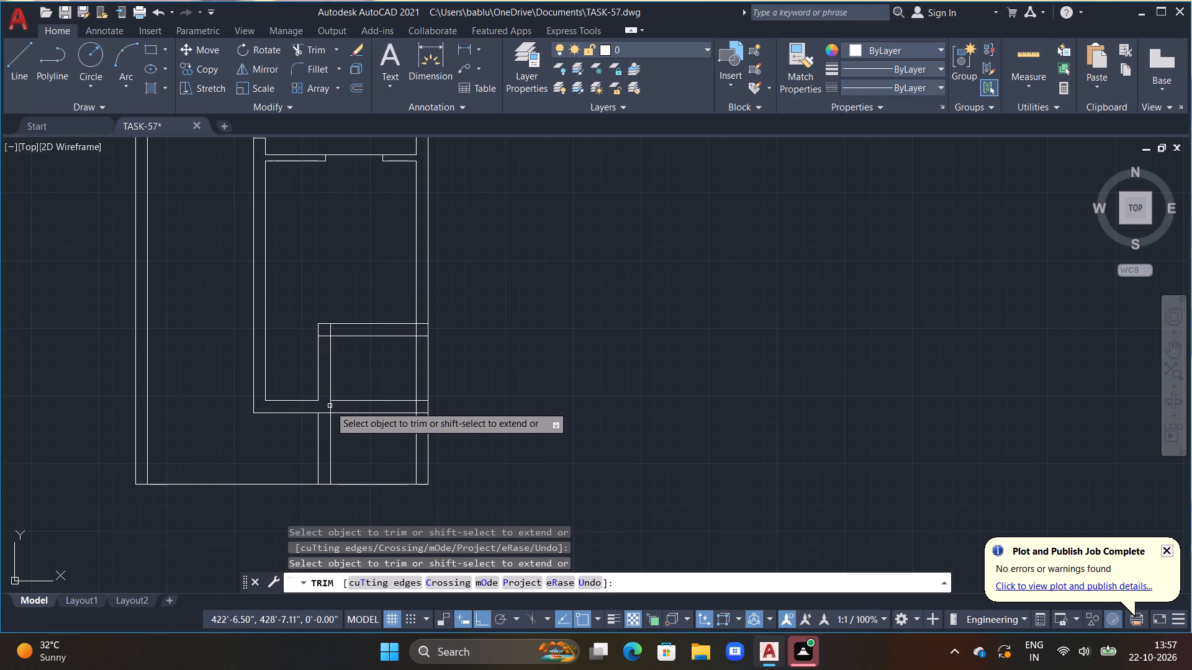
click(331, 406)
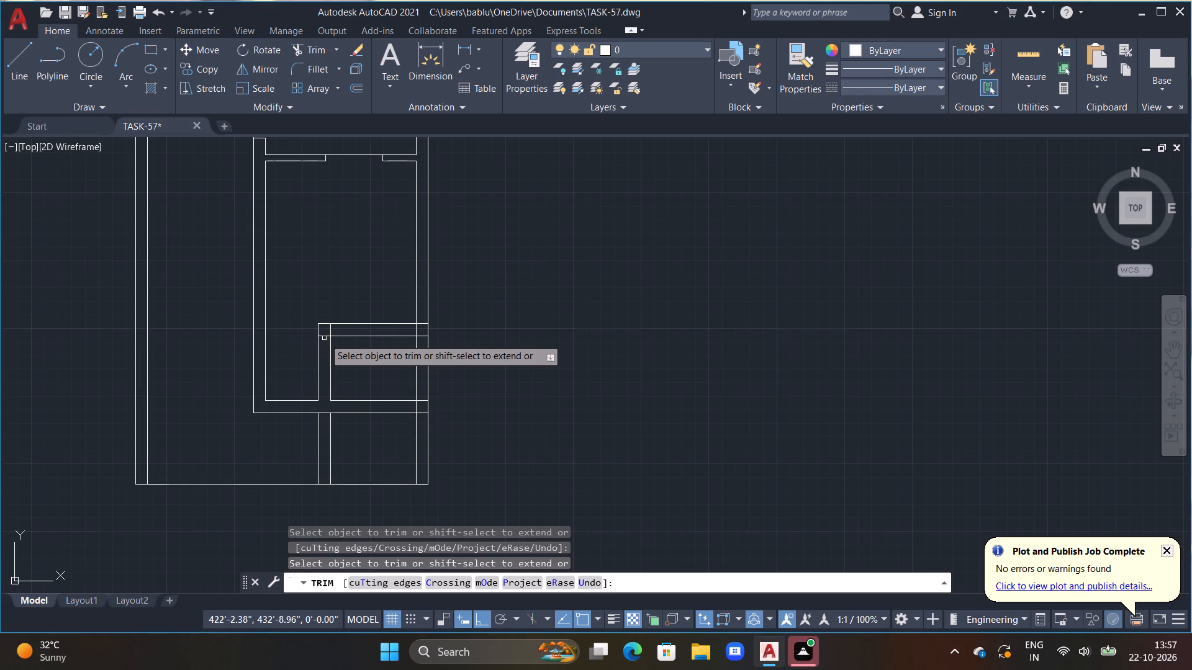
double_click(324, 337)
double_click(330, 330)
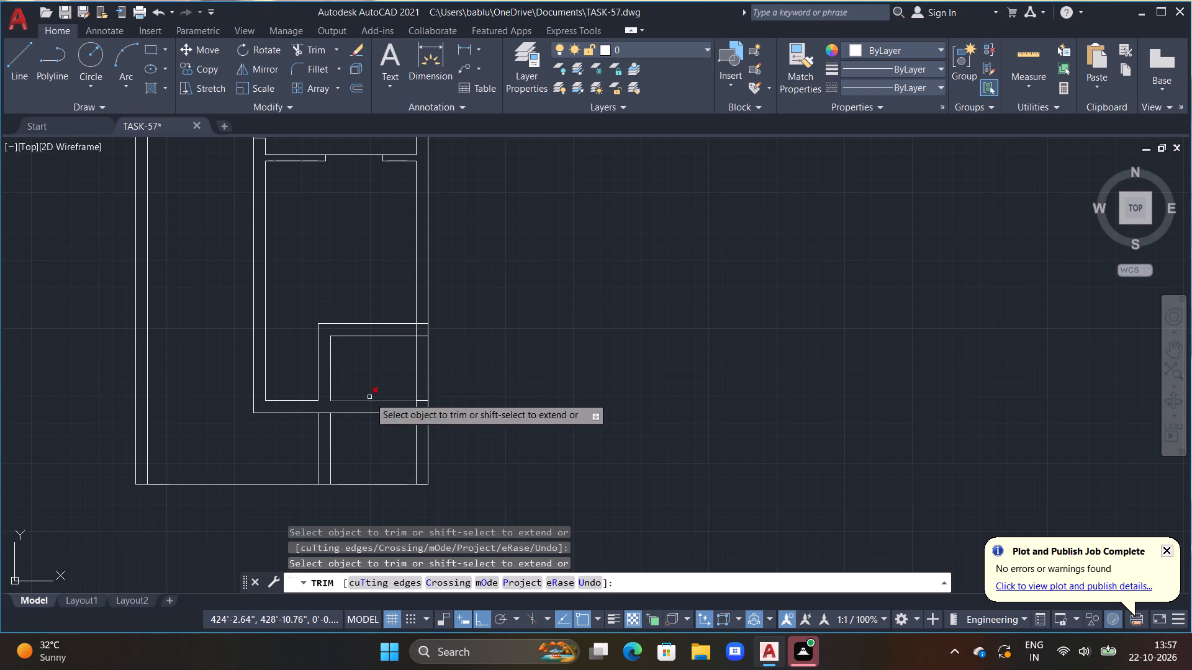
Trim the overlapping segments where the upper and lower cross walls meet the right outer wall, opening both junctions.
click(423, 323)
click(420, 336)
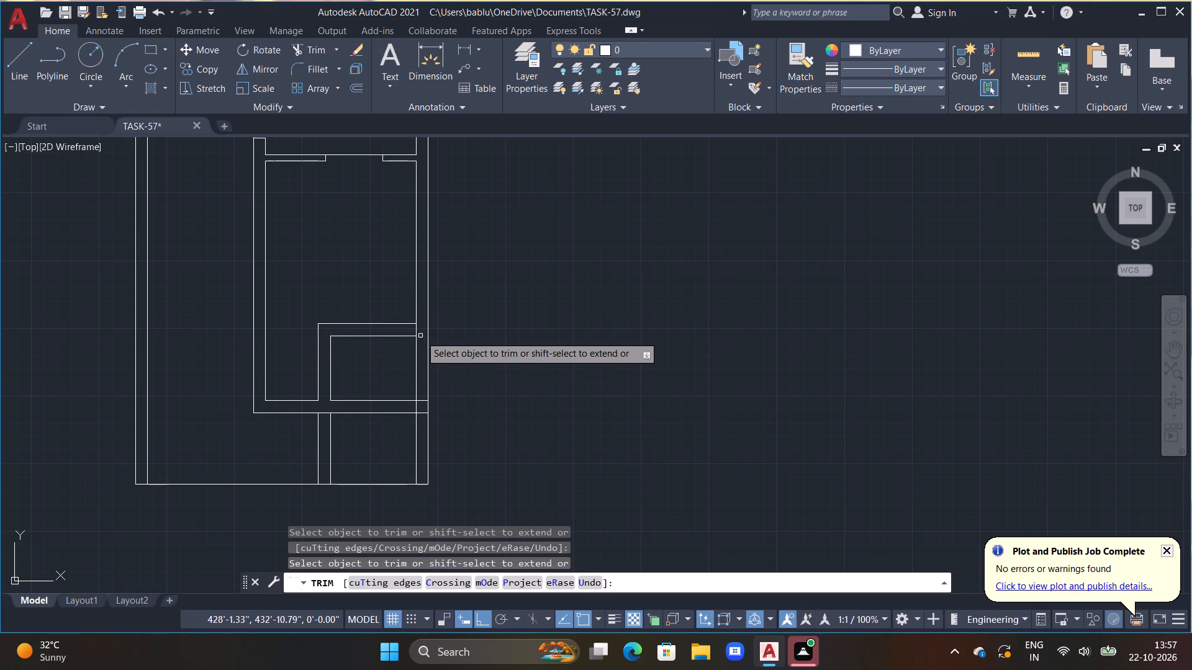
double_click(416, 328)
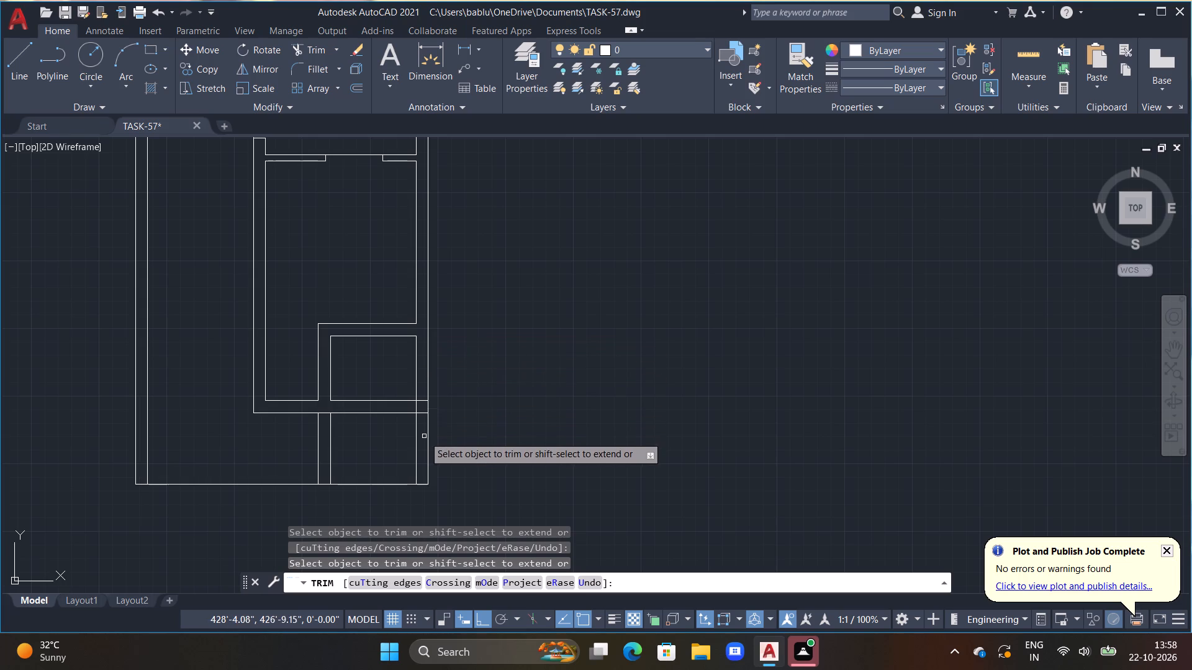
scroll(416, 443, up, 1)
middle_drag(422, 386, 422, 342)
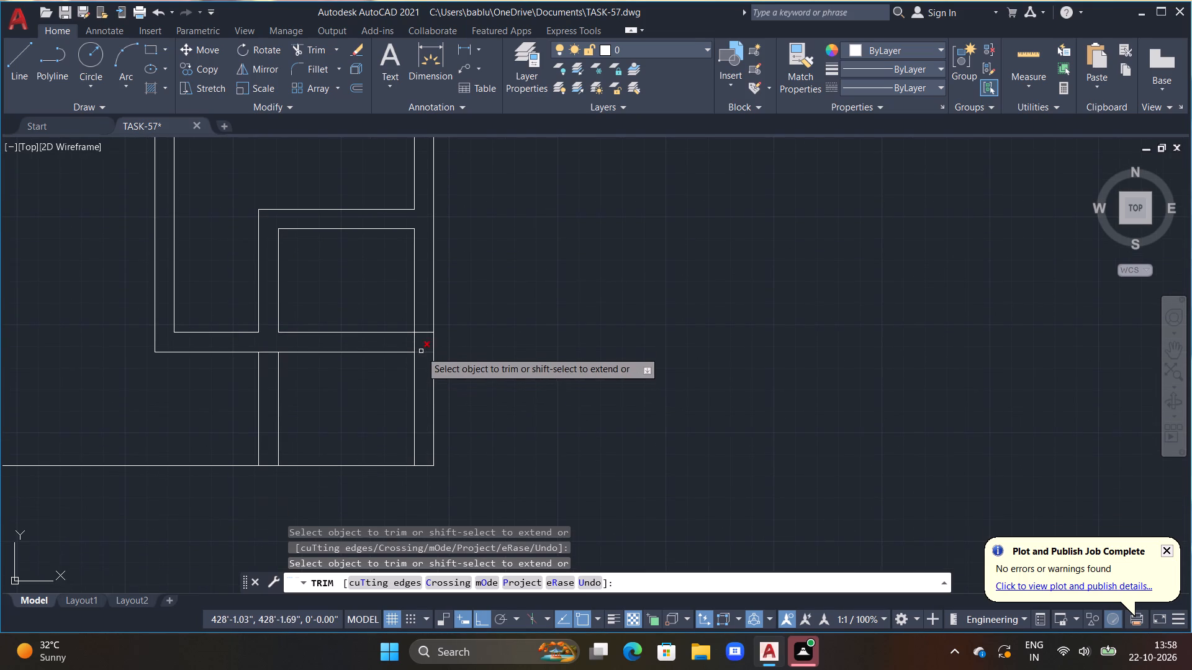
click(421, 351)
click(423, 328)
drag(423, 330, 420, 339)
click(409, 342)
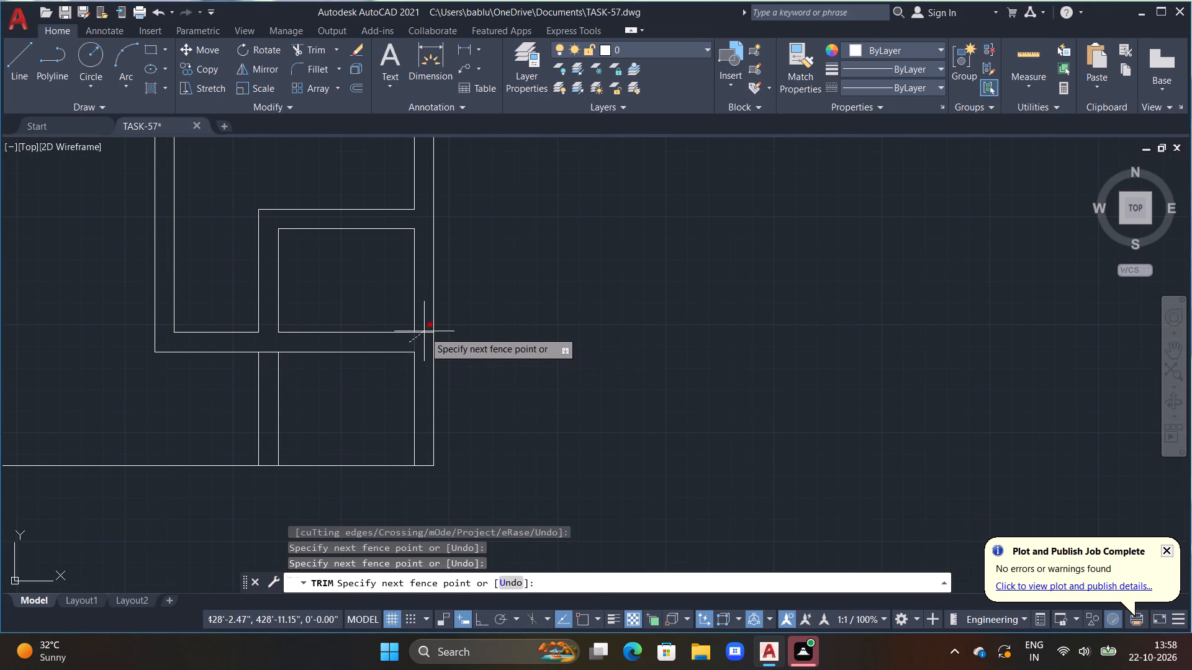
click(424, 331)
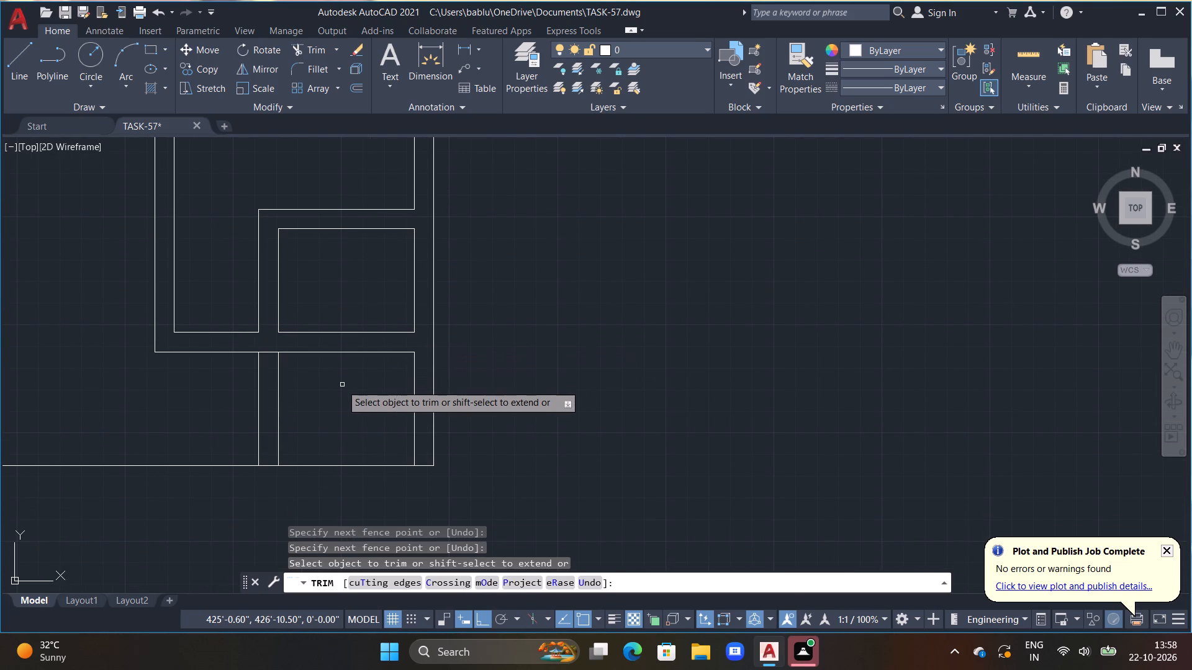
Trim the lower cross wall's lower line between the two faces of the short vertical wall beneath it.
middle_drag(345, 385, 387, 382)
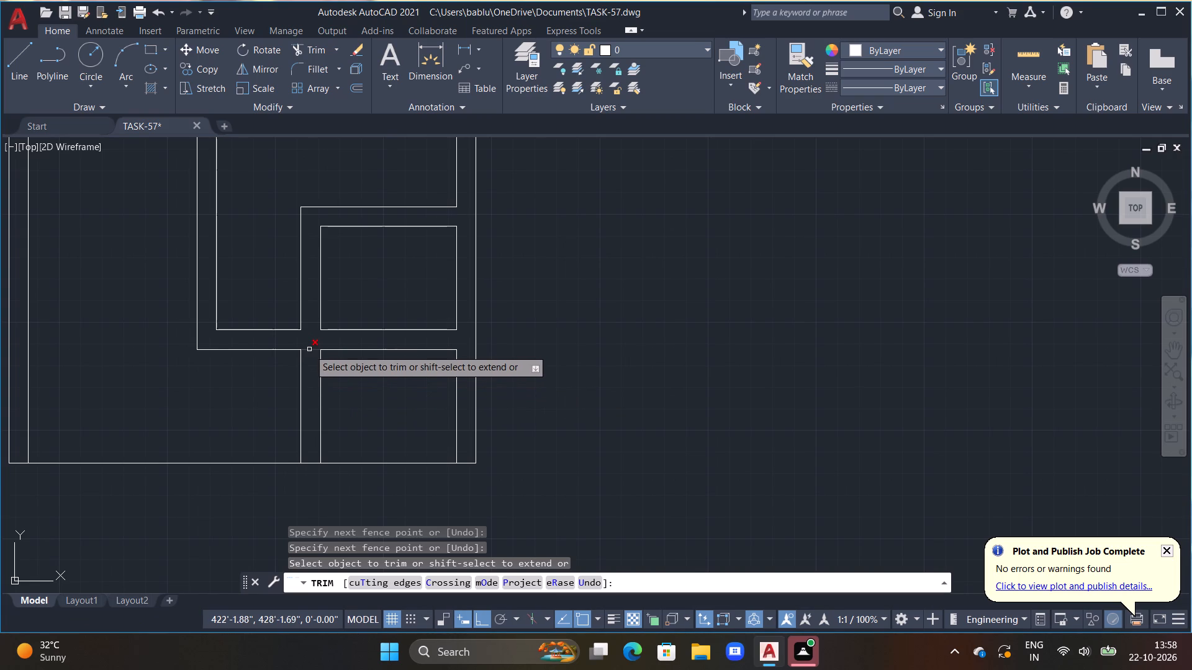
click(309, 349)
key(Escape)
key(Escape)
key(Escape)
Draw a vertical line across the small room's upper wall near its left corner and offset it 1'6" to the right.
middle_drag(364, 254, 367, 262)
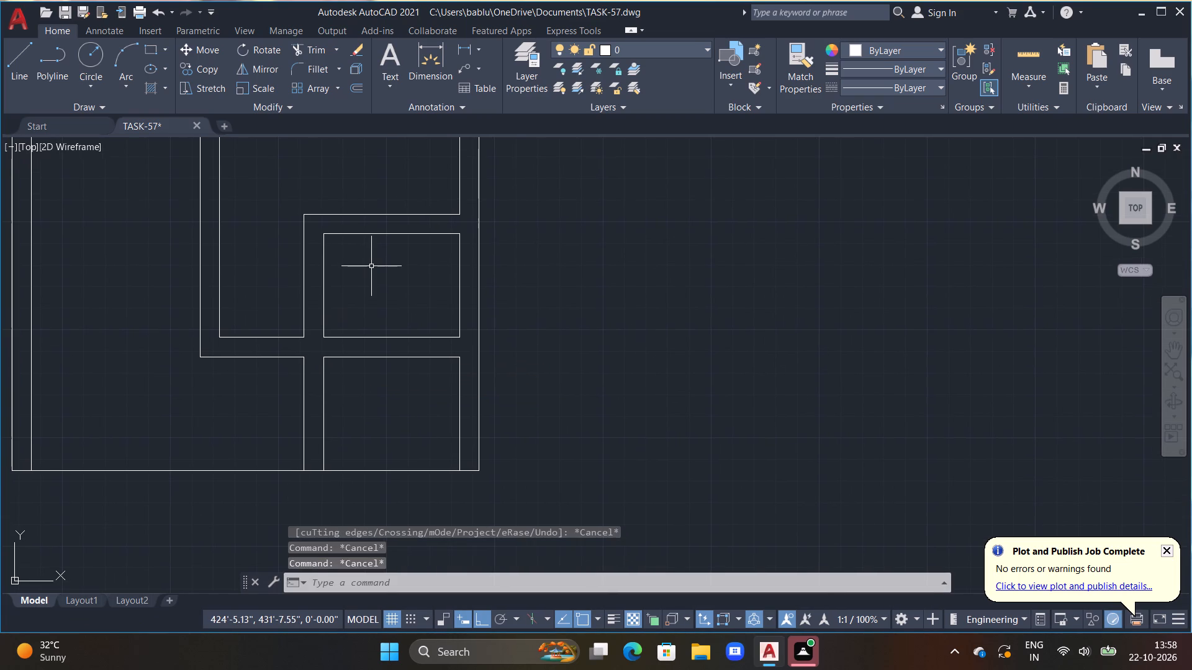
text(L)
key(space)
click(345, 191)
click(350, 259)
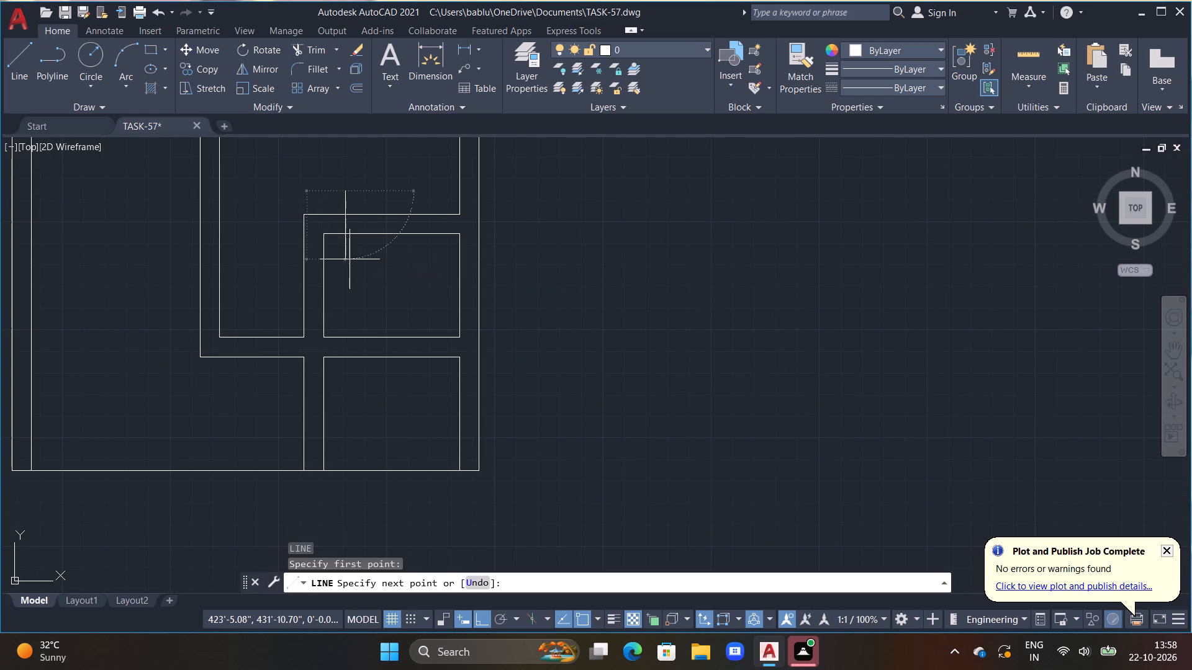
key(Escape)
text(OFF 1'6")
key(Return)
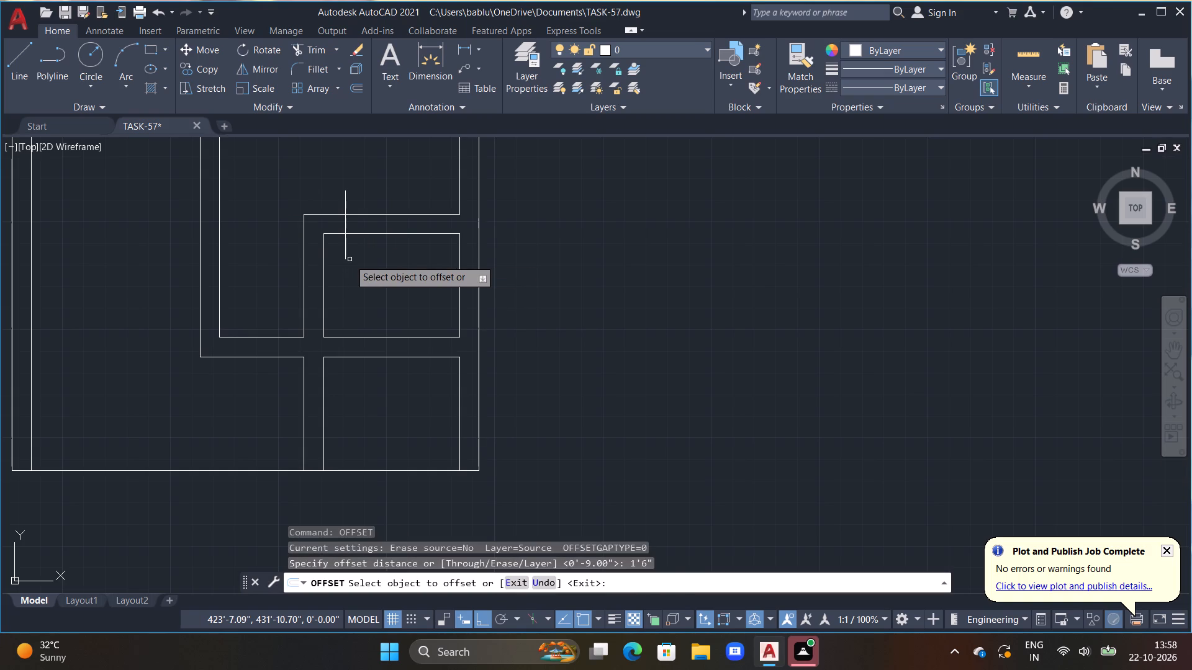
click(345, 250)
click(376, 273)
key(Escape)
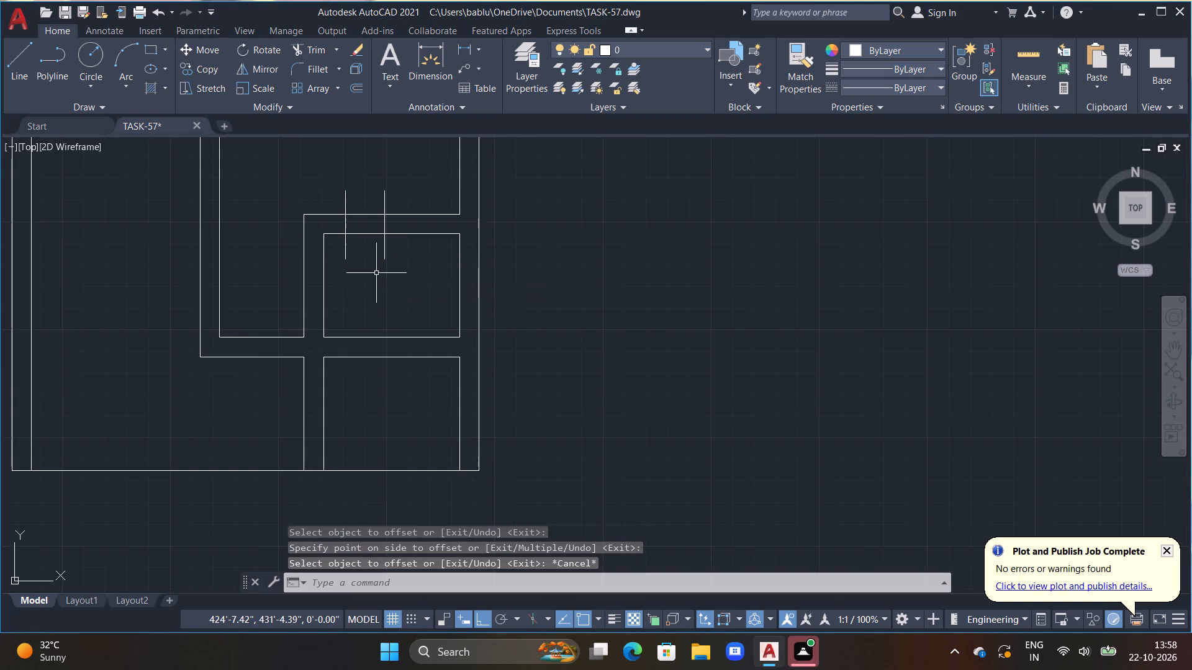
Trim the upper wall between the two vertical lines and their overhanging ends to form an opening.
text(TR)
key(space)
drag(338, 251, 374, 251)
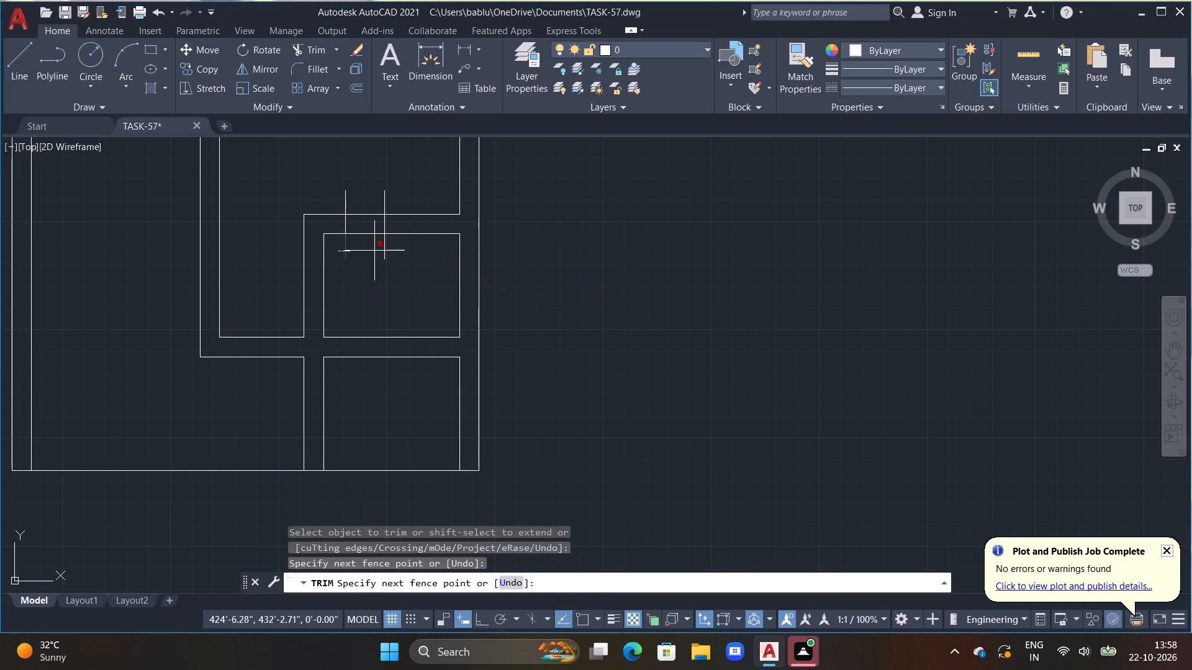
drag(374, 251, 386, 251)
drag(372, 248, 366, 202)
drag(335, 200, 394, 202)
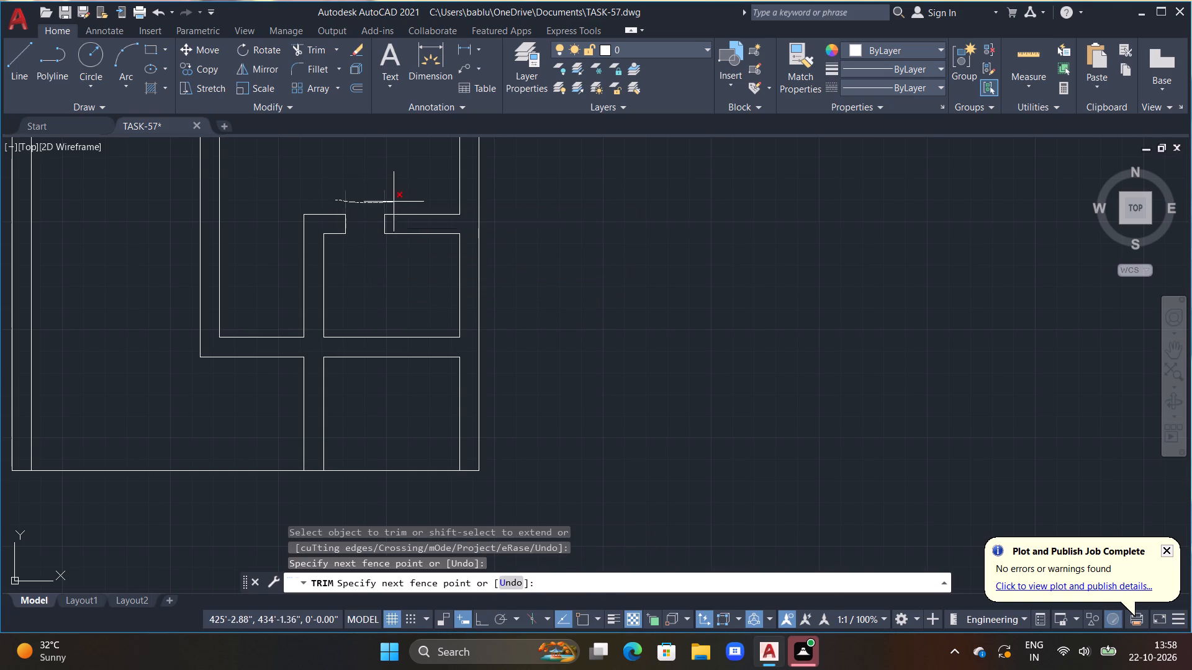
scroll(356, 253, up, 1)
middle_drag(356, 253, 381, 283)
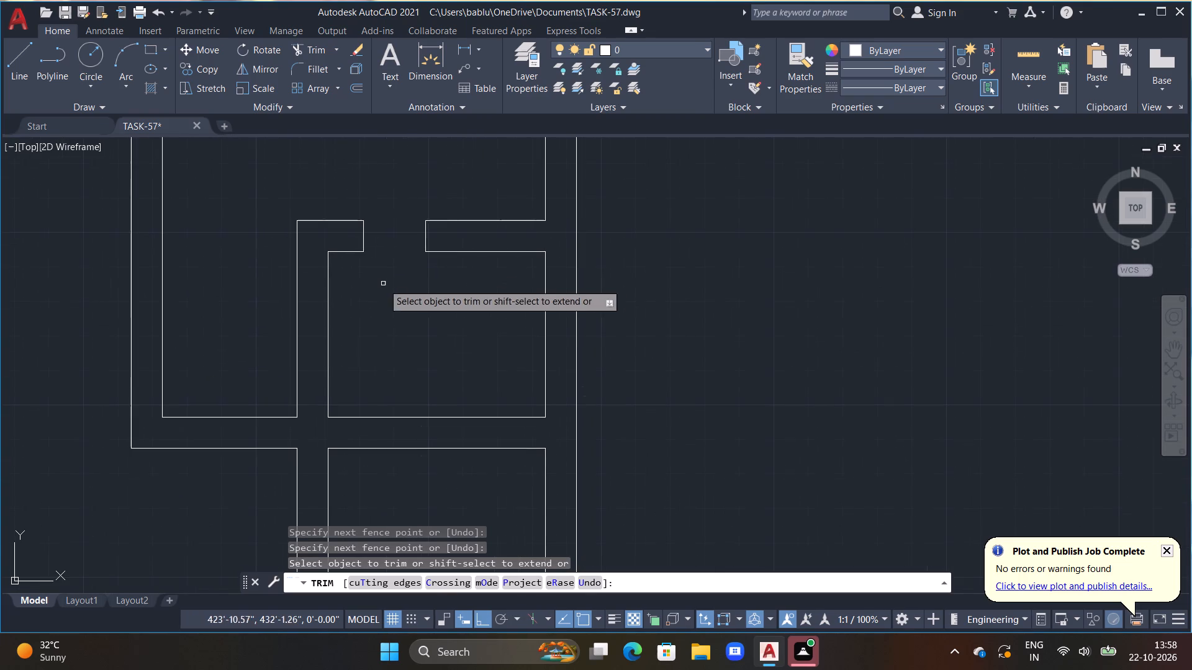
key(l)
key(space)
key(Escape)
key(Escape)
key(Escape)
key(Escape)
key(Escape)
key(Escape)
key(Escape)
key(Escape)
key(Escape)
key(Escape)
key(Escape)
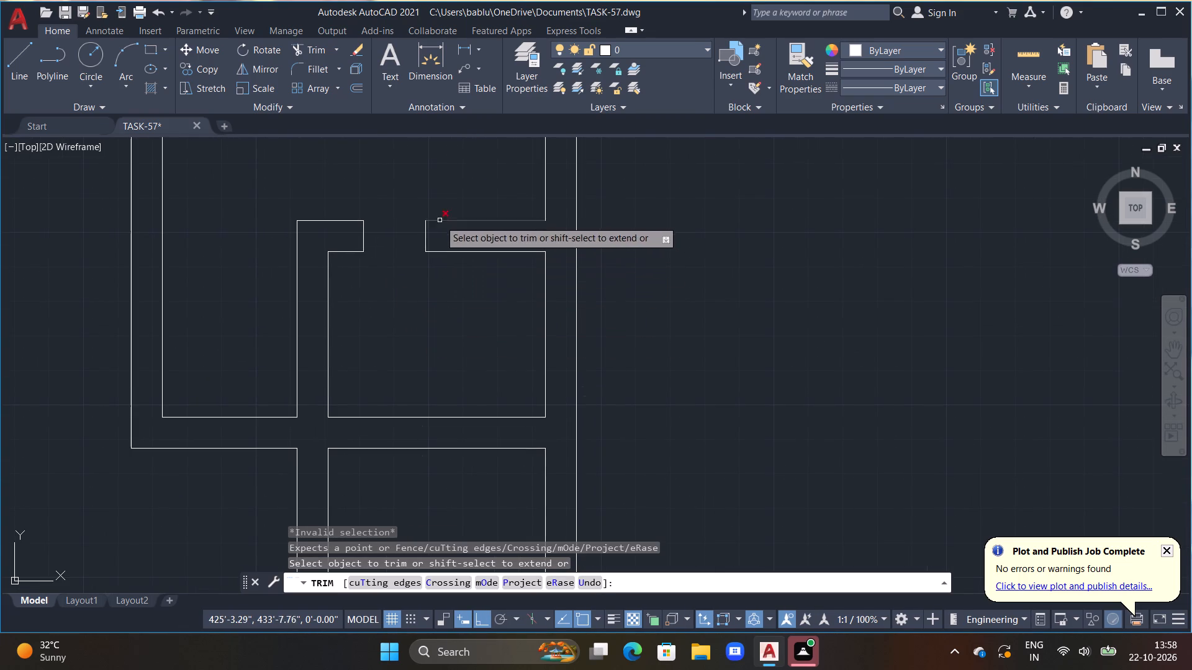
Draw a vertical line across the upper wall just right of the opening's right jamb.
text(L)
key(space)
drag(439, 202, 441, 236)
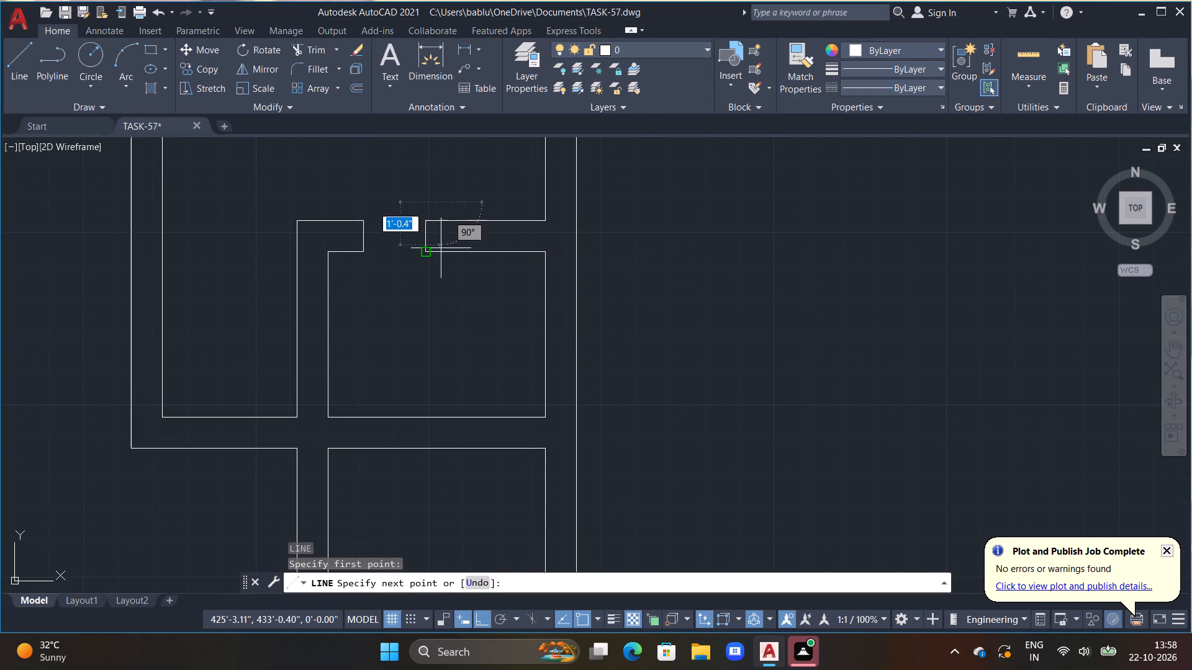
click(442, 286)
key(Escape)
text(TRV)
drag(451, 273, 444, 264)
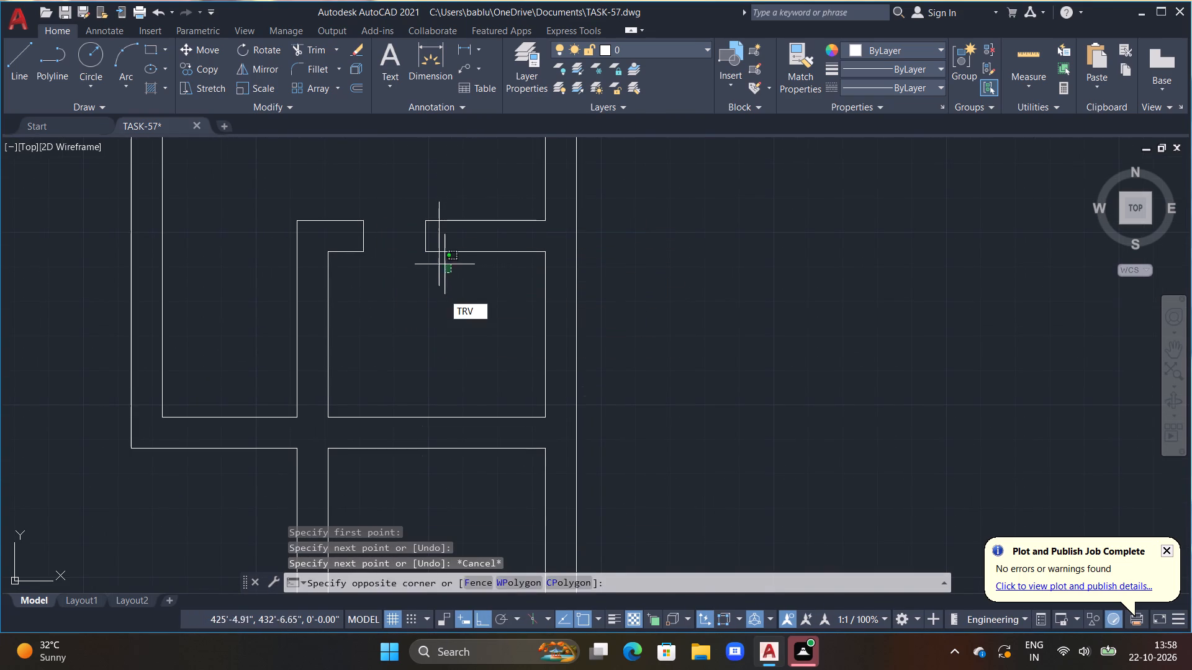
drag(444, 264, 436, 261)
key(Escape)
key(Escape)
Trim the wall end back to the new vertical line and remove its overhangs to widen the opening.
text(TR)
key(space)
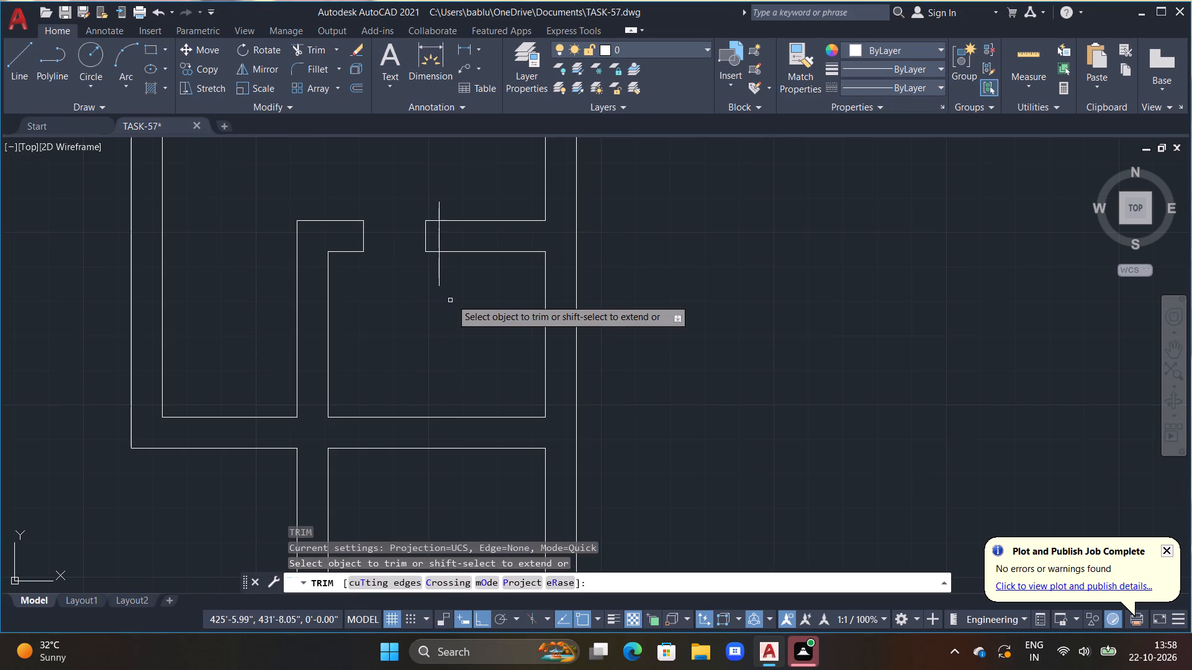
drag(453, 277, 422, 245)
drag(431, 228, 448, 204)
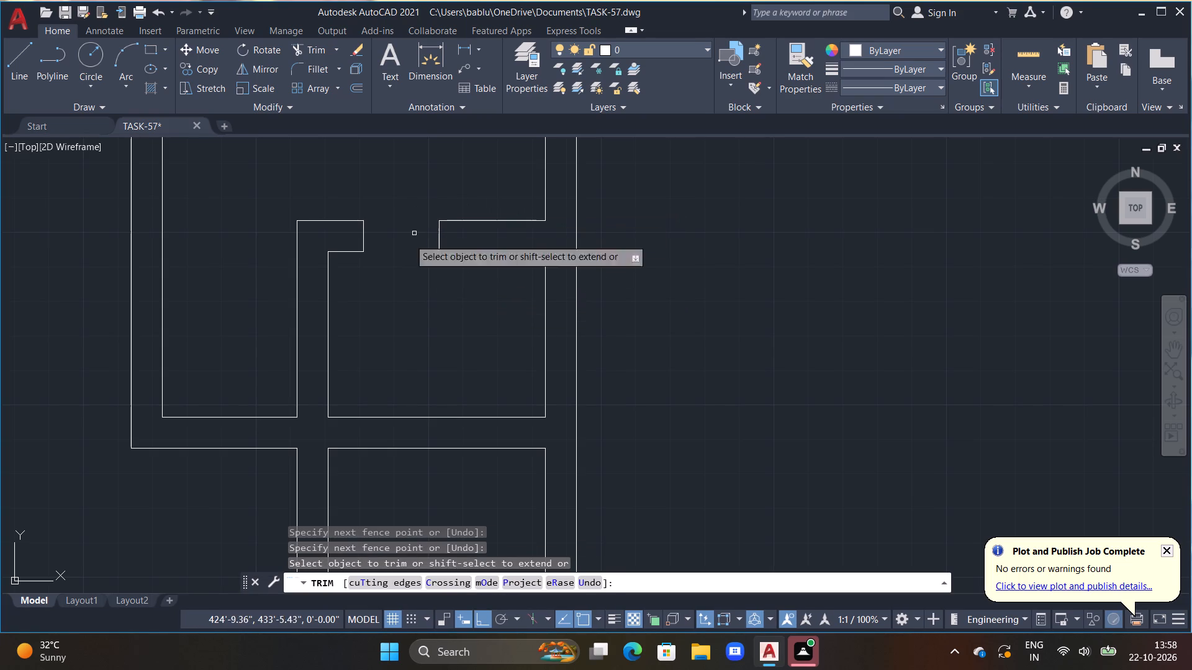
scroll(412, 288, down, 1)
middle_drag(418, 319, 413, 276)
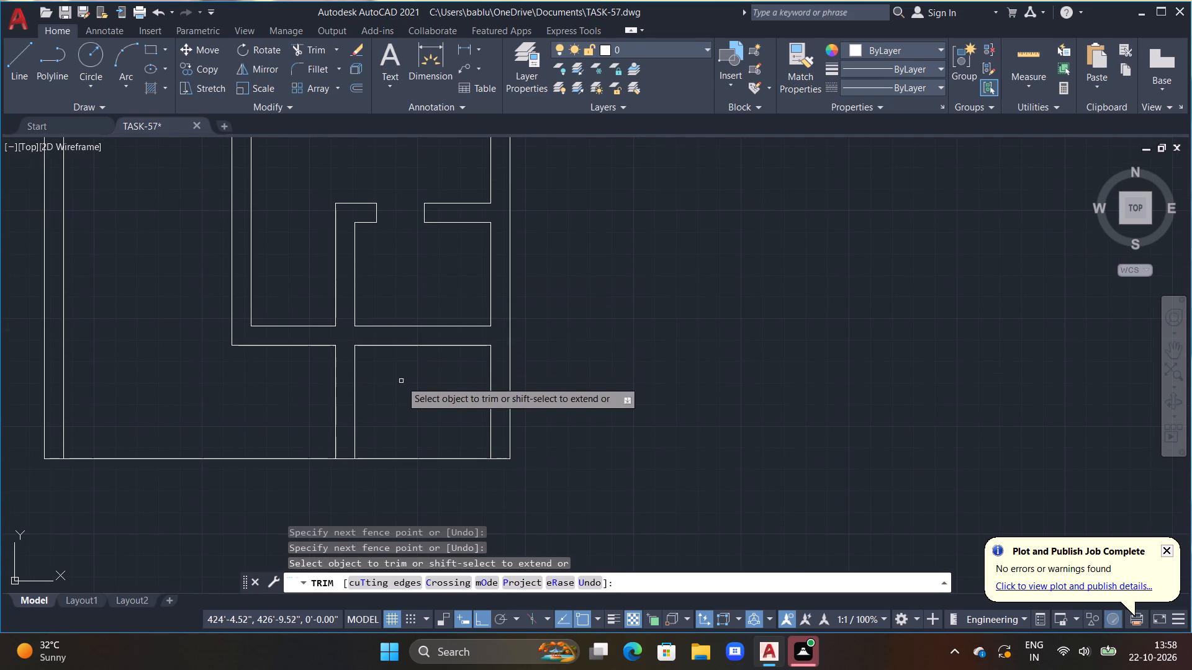
middle_drag(402, 380, 413, 318)
key(Escape)
key(Escape)
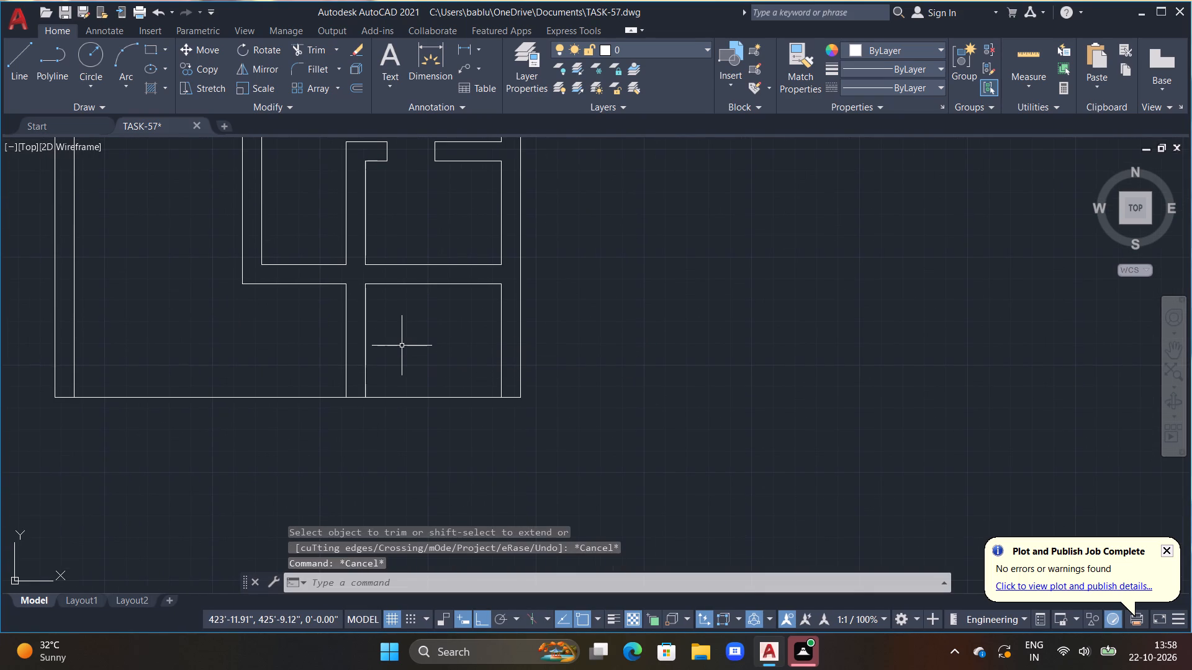
Draw a horizontal line about 1'7" long across the short vertical wall below the lower cross wall and offset it 1'6" downward.
text(L)
key(space)
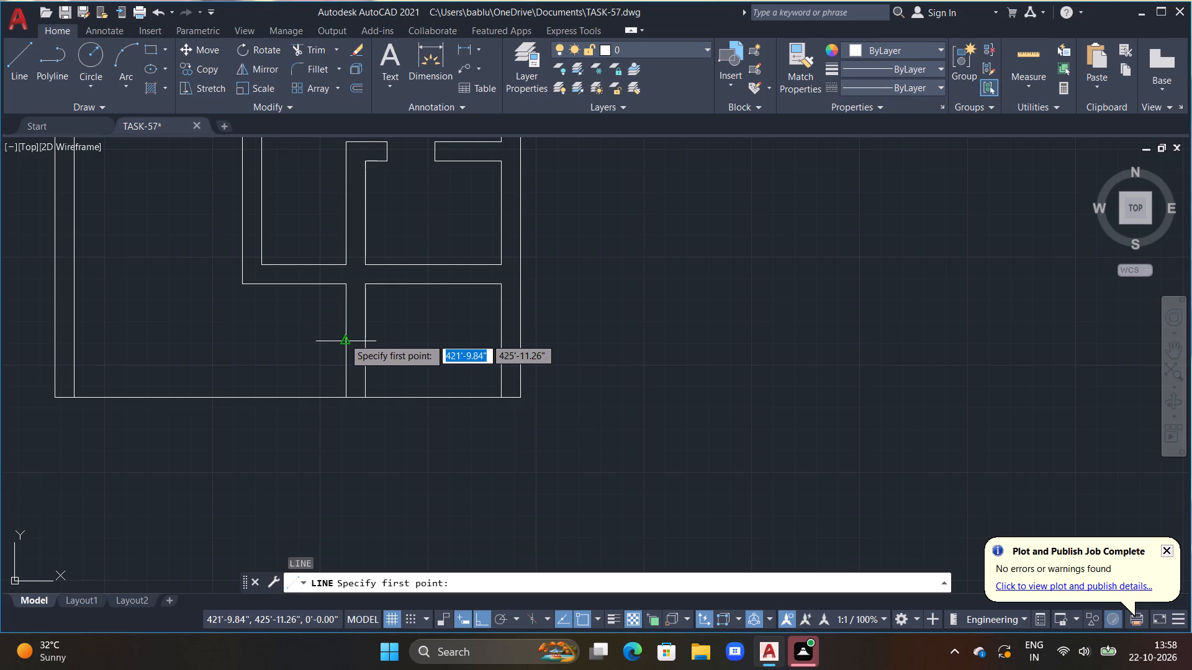
click(346, 316)
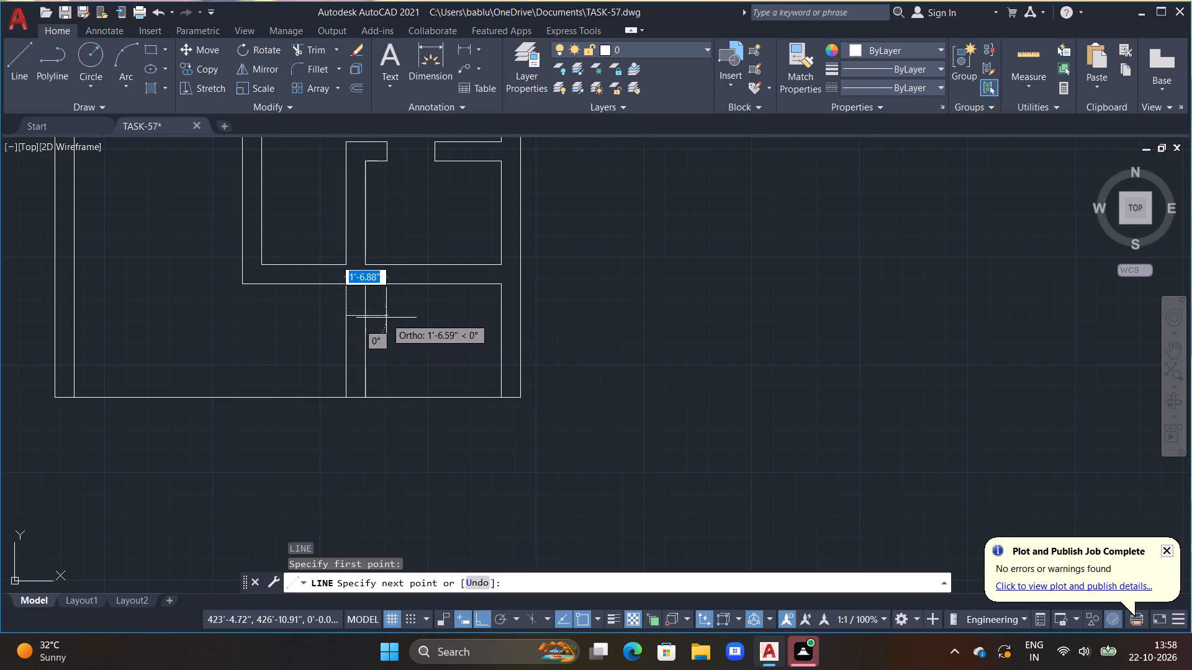
click(386, 318)
key(Escape)
text(OFF)
key(space)
text(1'6")
key(Return)
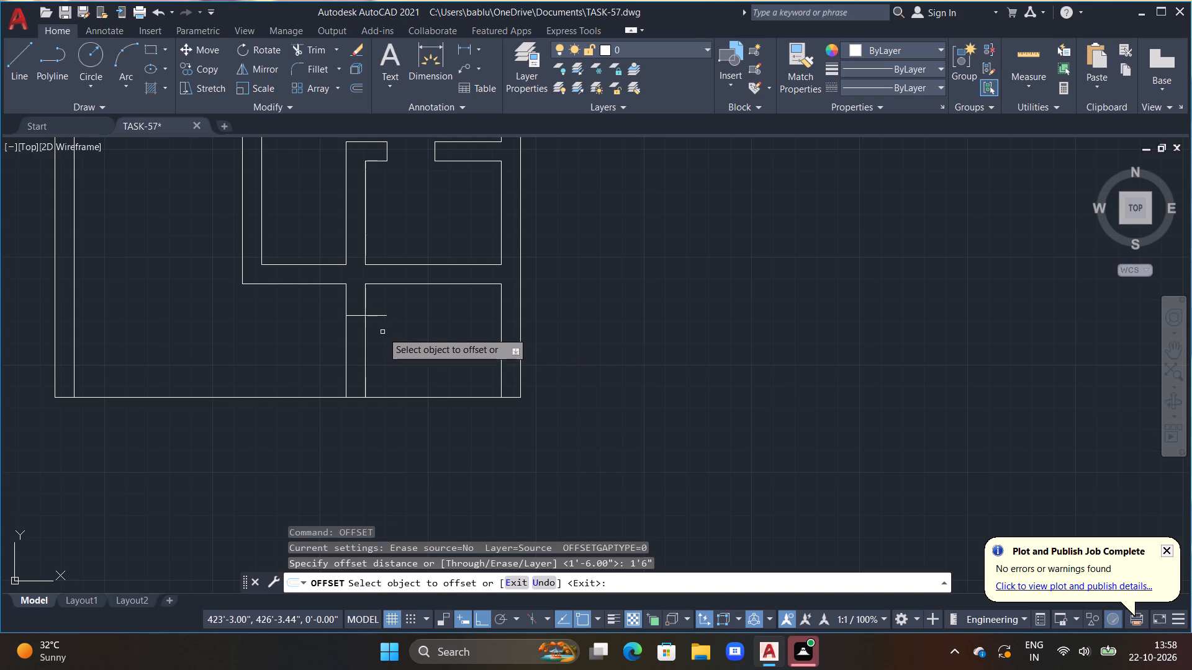
click(382, 313)
drag(382, 313, 382, 324)
click(375, 314)
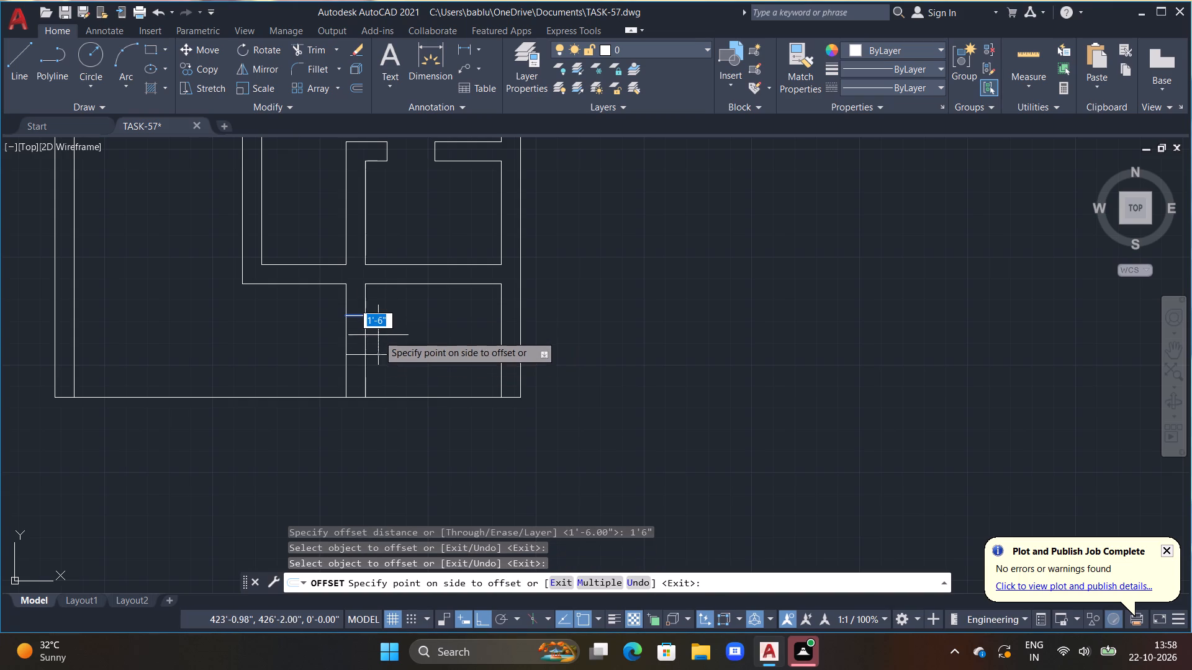
click(382, 365)
key(Escape)
Trim both horizontal lines' ends beyond the short vertical wall and the wall's right face between them.
text(TR)
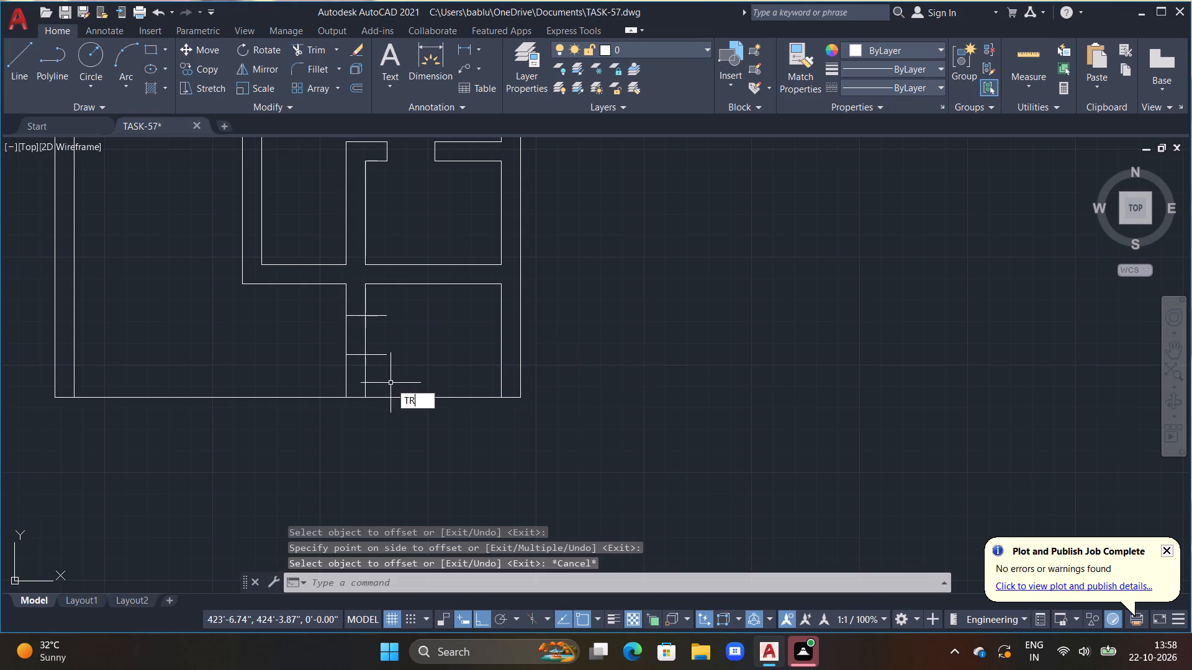
key(space)
drag(384, 360, 377, 319)
drag(376, 310, 378, 336)
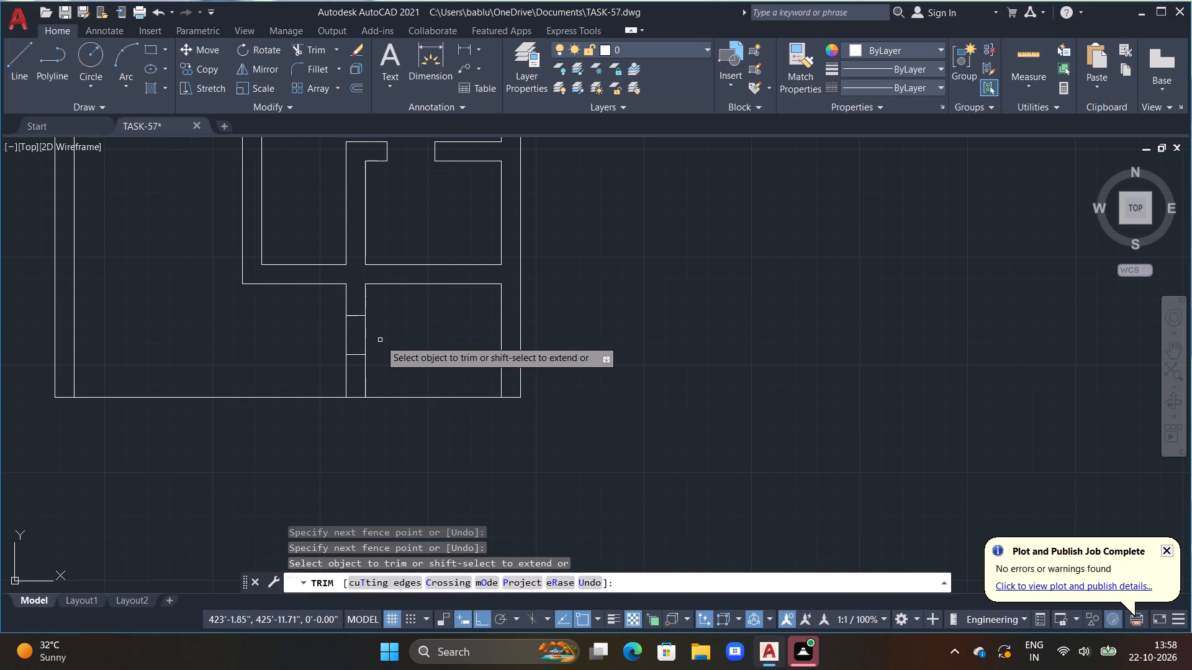
click(366, 336)
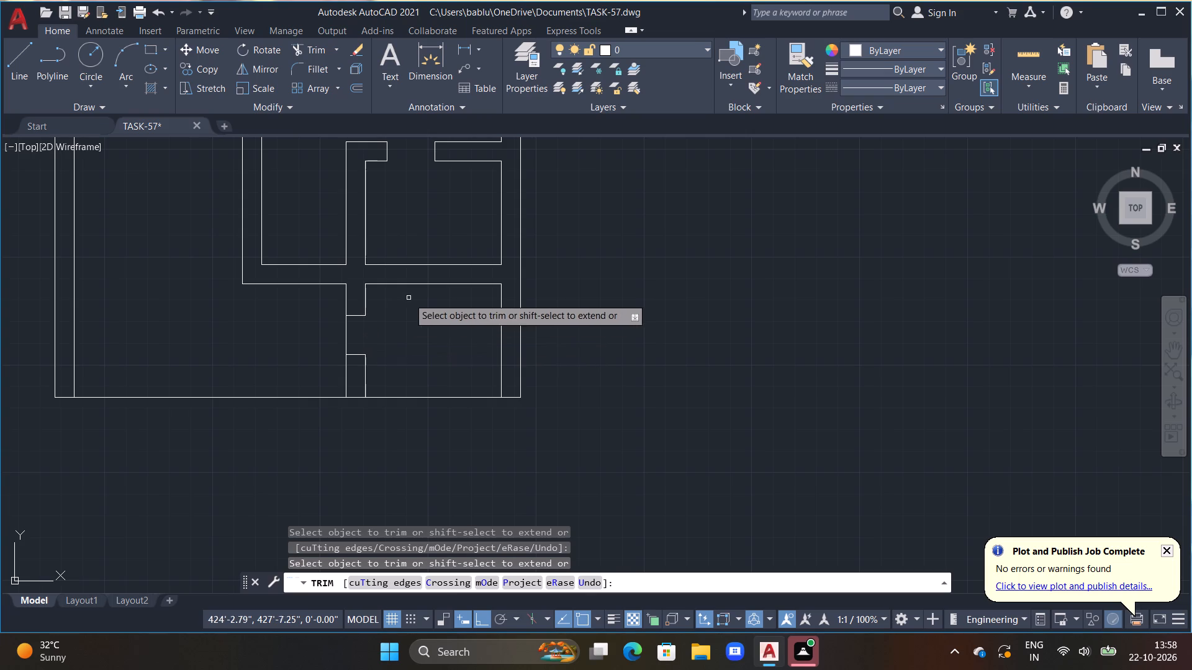
middle_drag(415, 322, 424, 375)
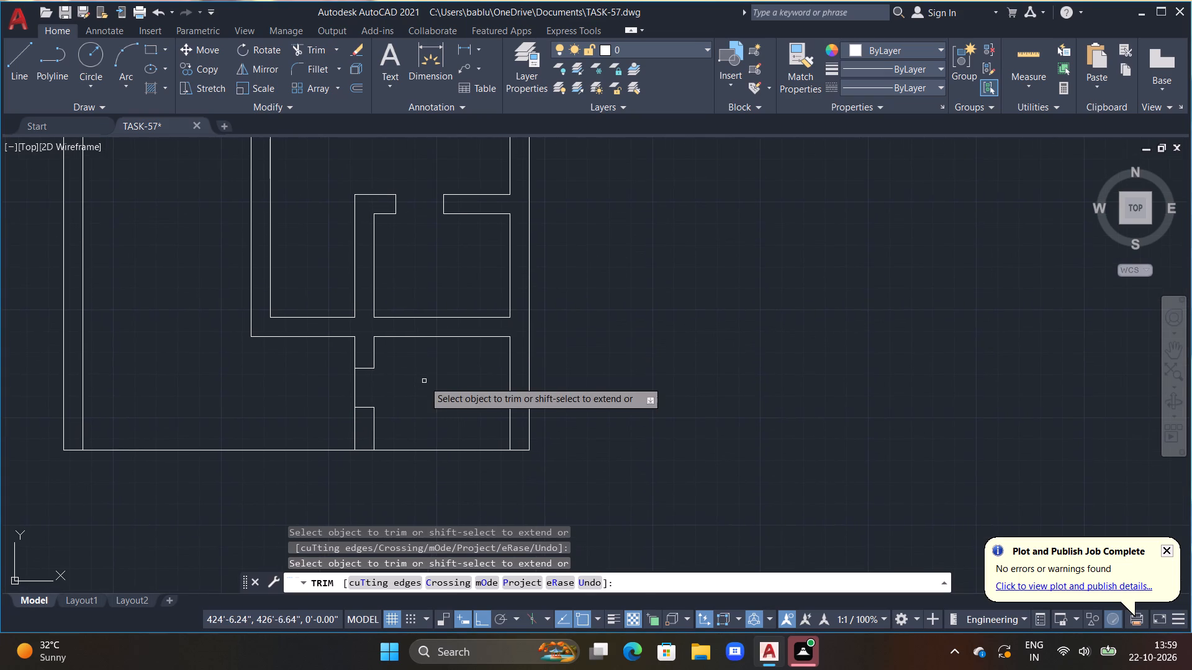
middle_drag(424, 390, 425, 367)
middle_drag(403, 392, 436, 346)
key(Escape)
key(Escape)
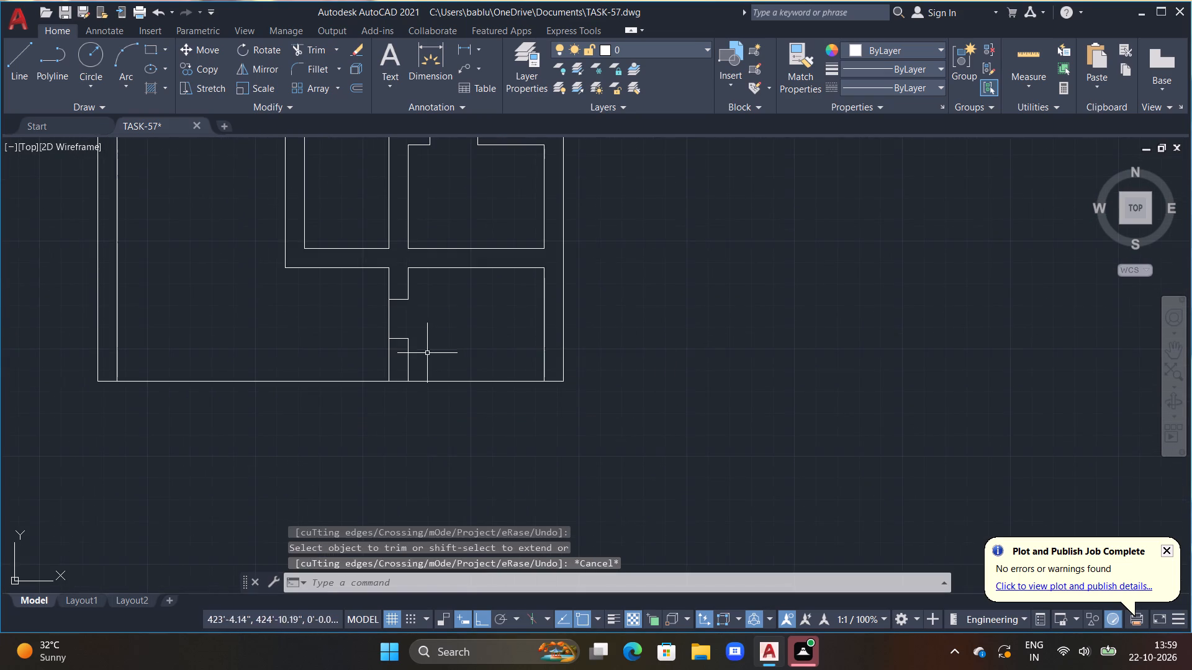
Draw a horizontal line about 11" long across the lower wall stub at half its height, starting from its right face.
scroll(419, 352, up, 2)
key(Escape)
middle_drag(412, 369, 462, 332)
scroll(461, 333, up, 1)
text(L)
key(space)
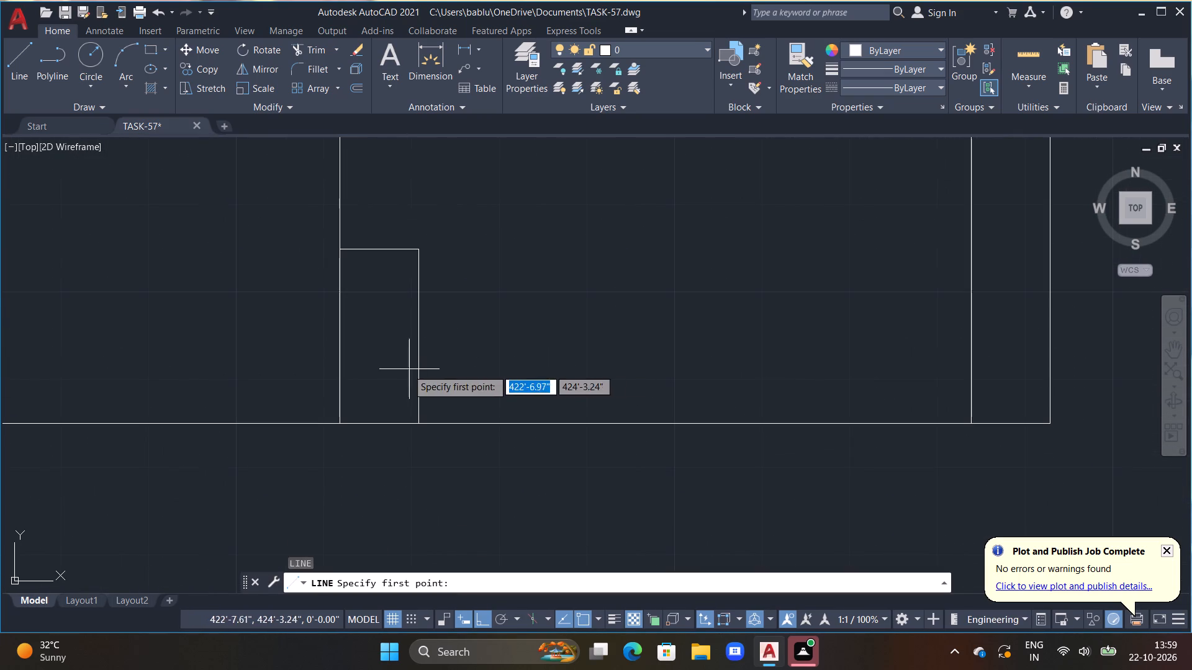
drag(418, 421, 419, 416)
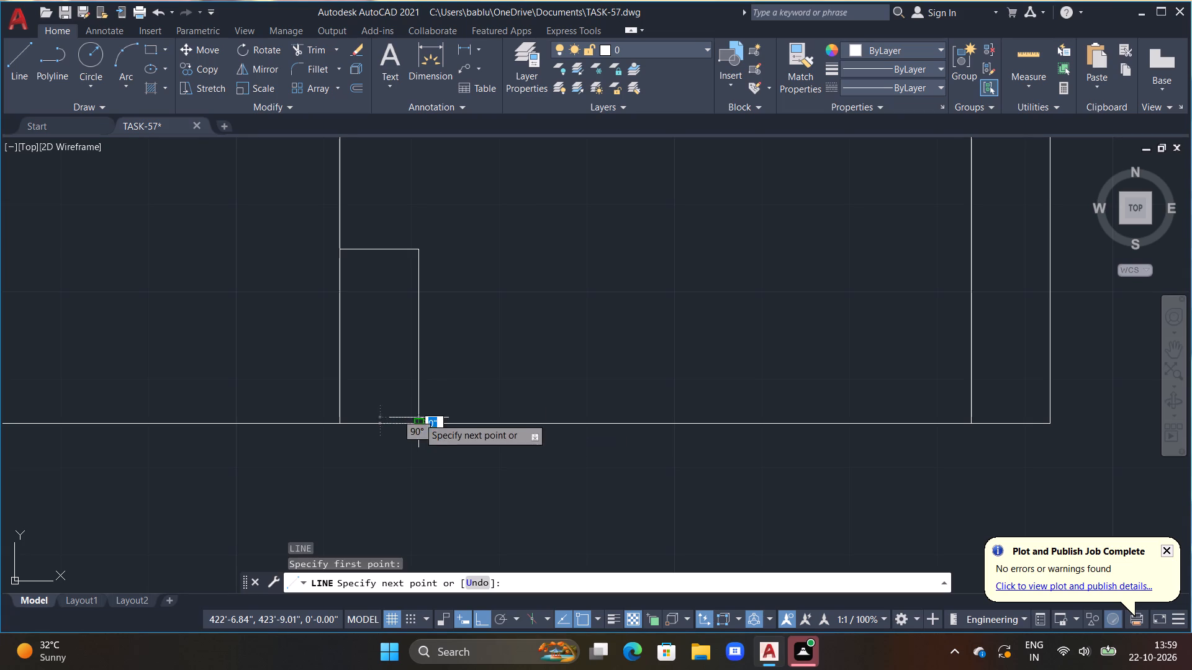
click(417, 341)
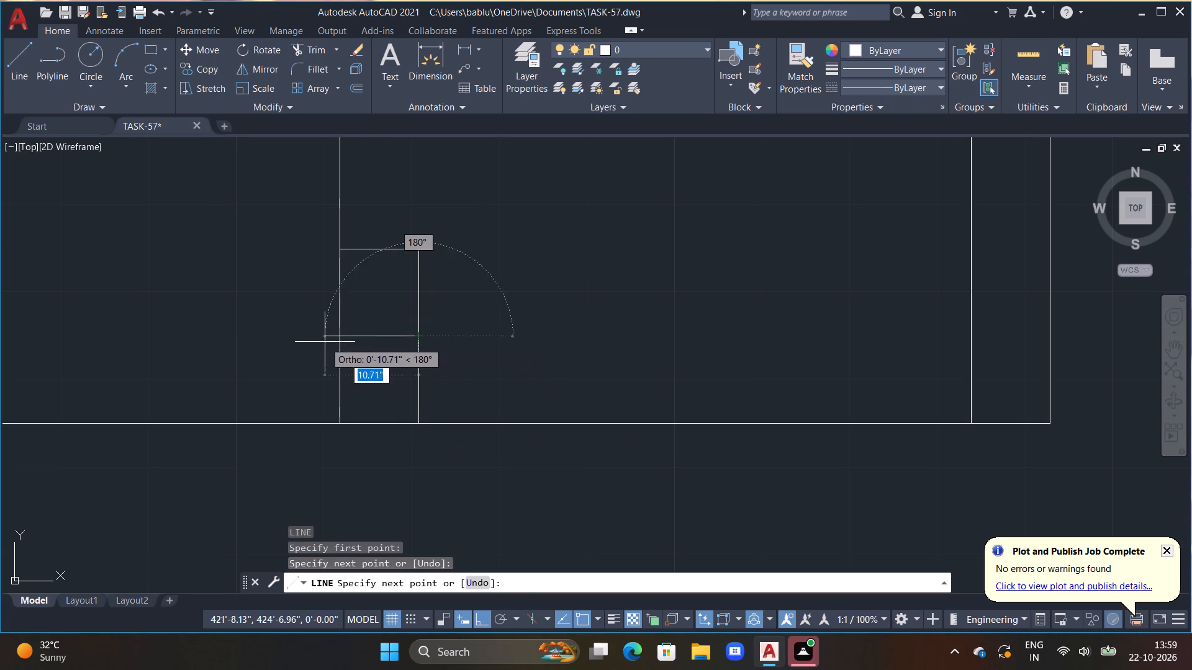
click(325, 342)
key(Escape)
Trim the new line's overhang, the stub's old top line and its right face above the new line to enlarge the opening.
key(t)
key(r)
key(space)
click(339, 337)
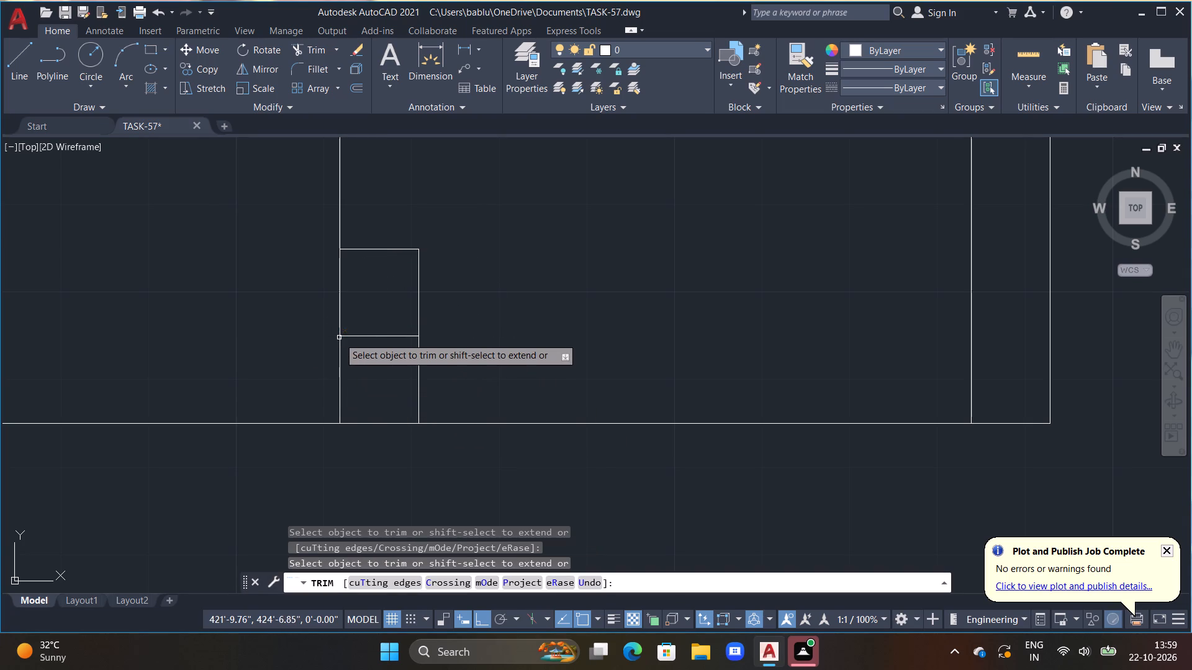
click(366, 250)
drag(415, 306, 416, 306)
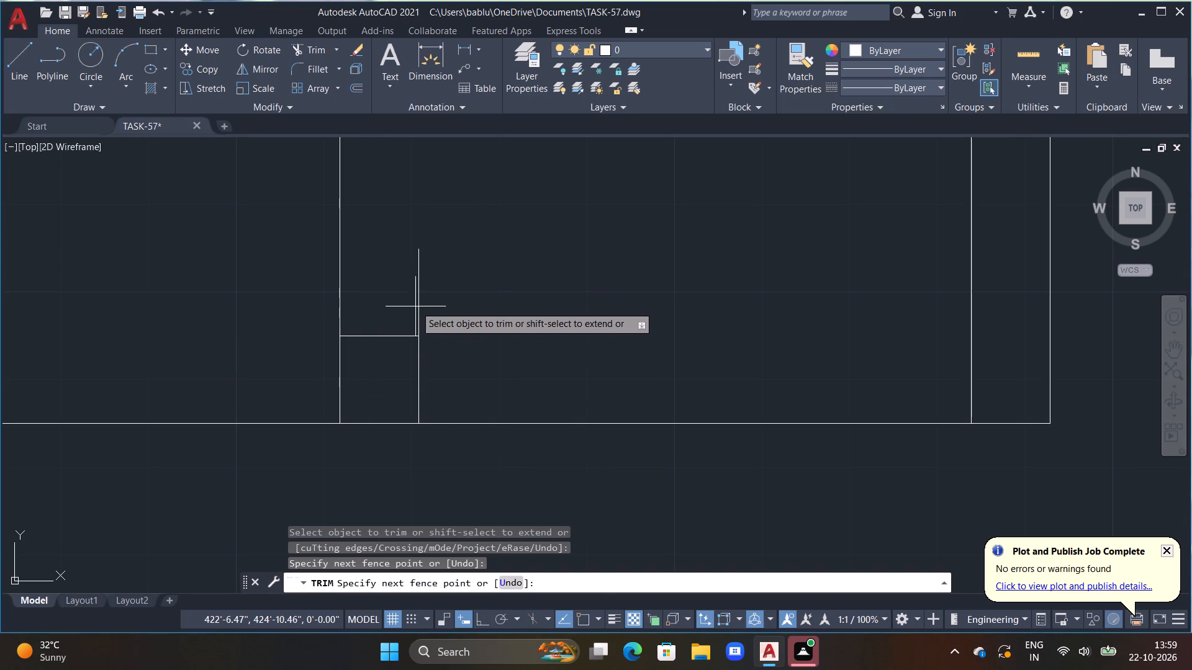
drag(416, 306, 436, 326)
scroll(441, 319, down, 3)
middle_drag(461, 290, 468, 339)
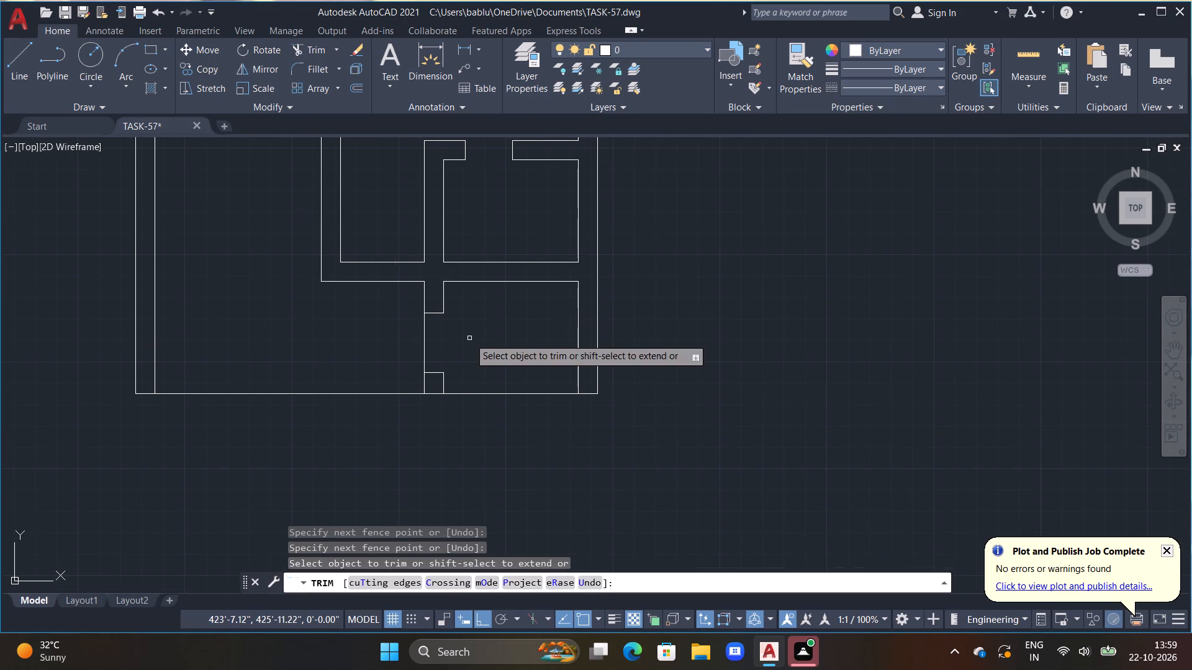
Draw a horizontal line about 1'10" long across the door opening in the small room's upper wall, joining the opening's upper corners.
key(Escape)
middle_drag(536, 351, 494, 320)
key(Escape)
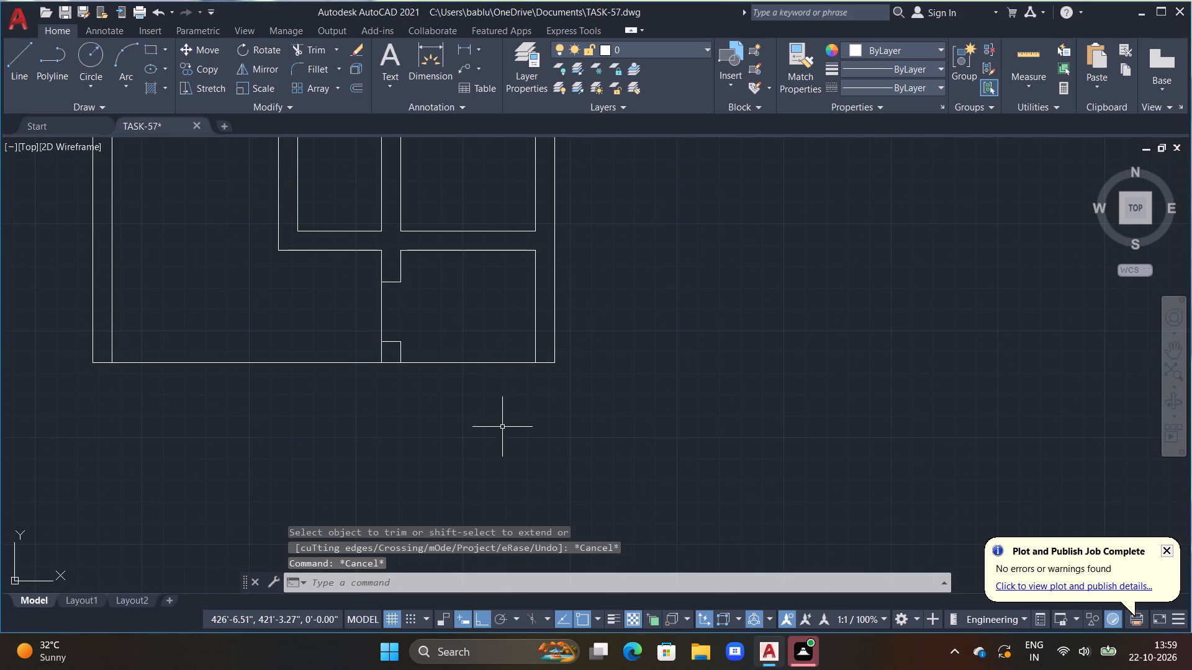
middle_drag(511, 397, 596, 515)
middle_drag(531, 344, 540, 397)
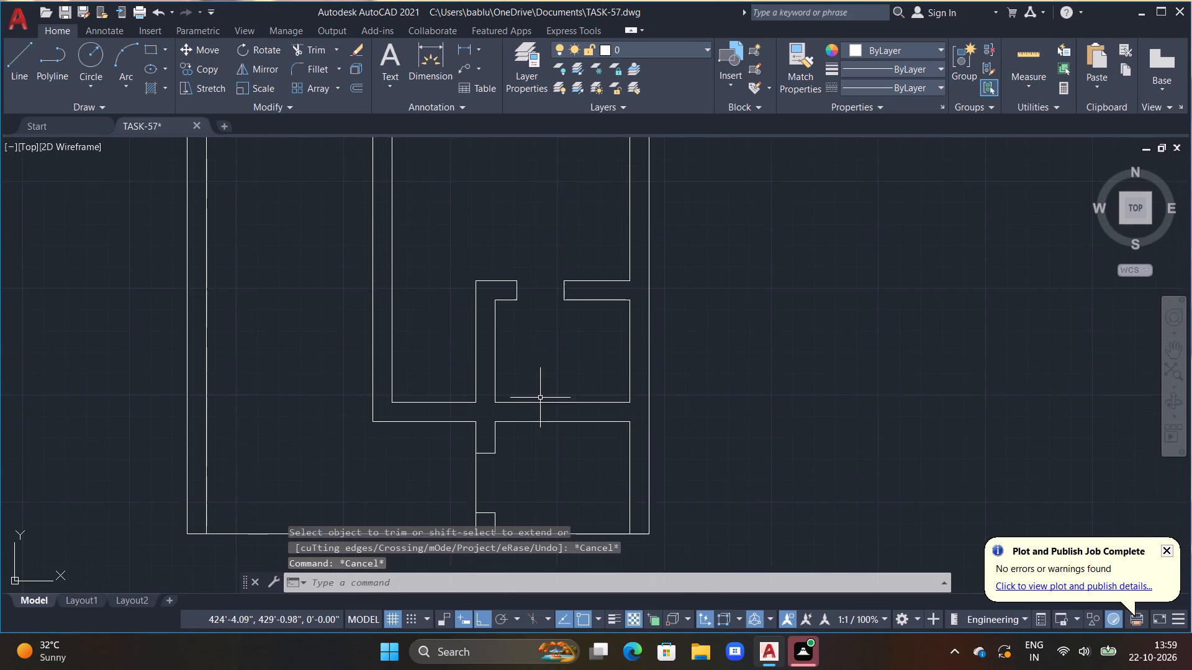
scroll(533, 321, up, 3)
key(l)
key(space)
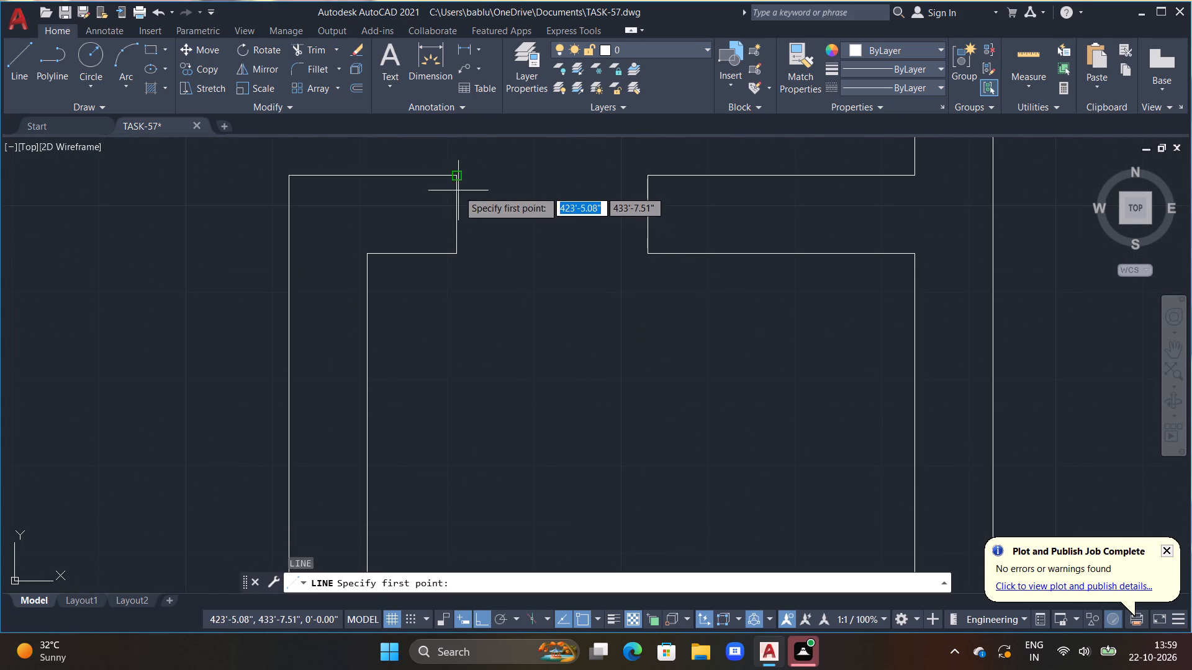
click(458, 177)
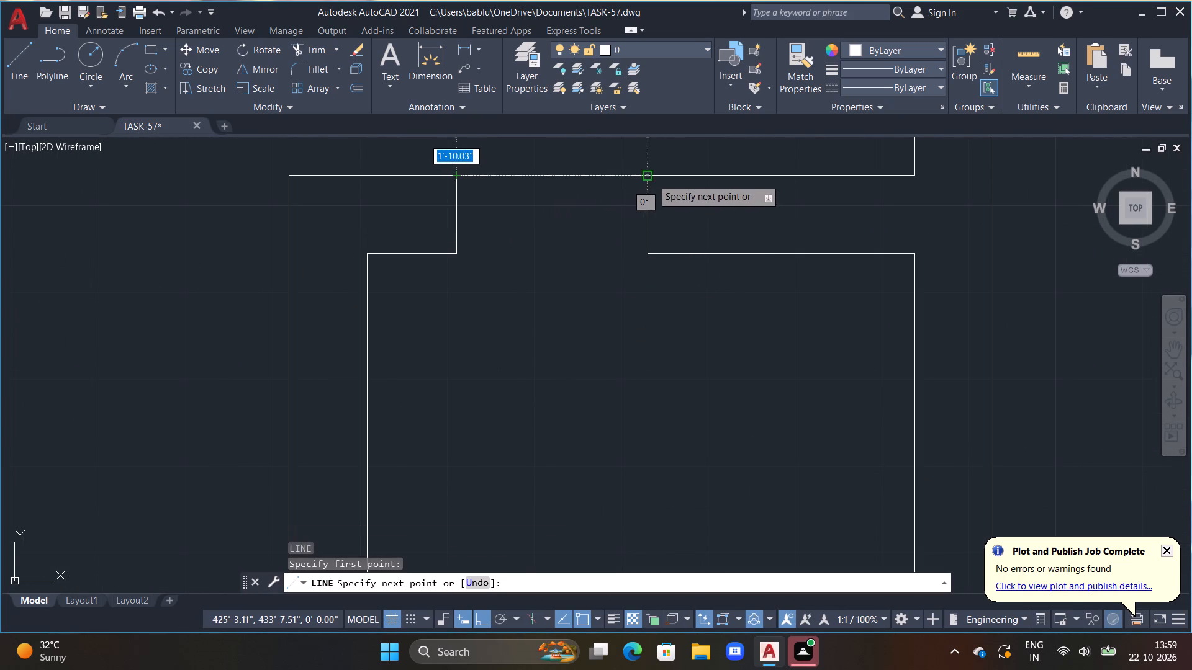
click(651, 170)
key(Escape)
Examine the walls and door openings of the middle and lower rooms down to the plan's bottom edge.
scroll(649, 182, down, 2)
middle_drag(648, 197, 600, 438)
scroll(608, 393, down, 1)
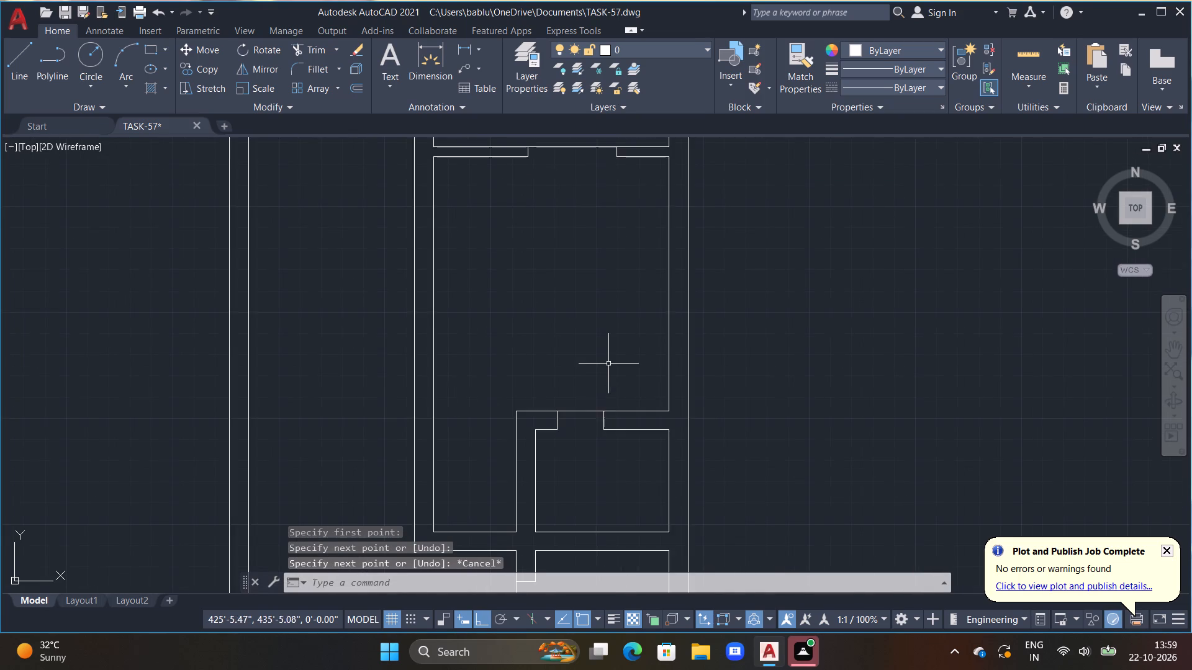
scroll(607, 358, down, 1)
middle_drag(587, 329, 604, 391)
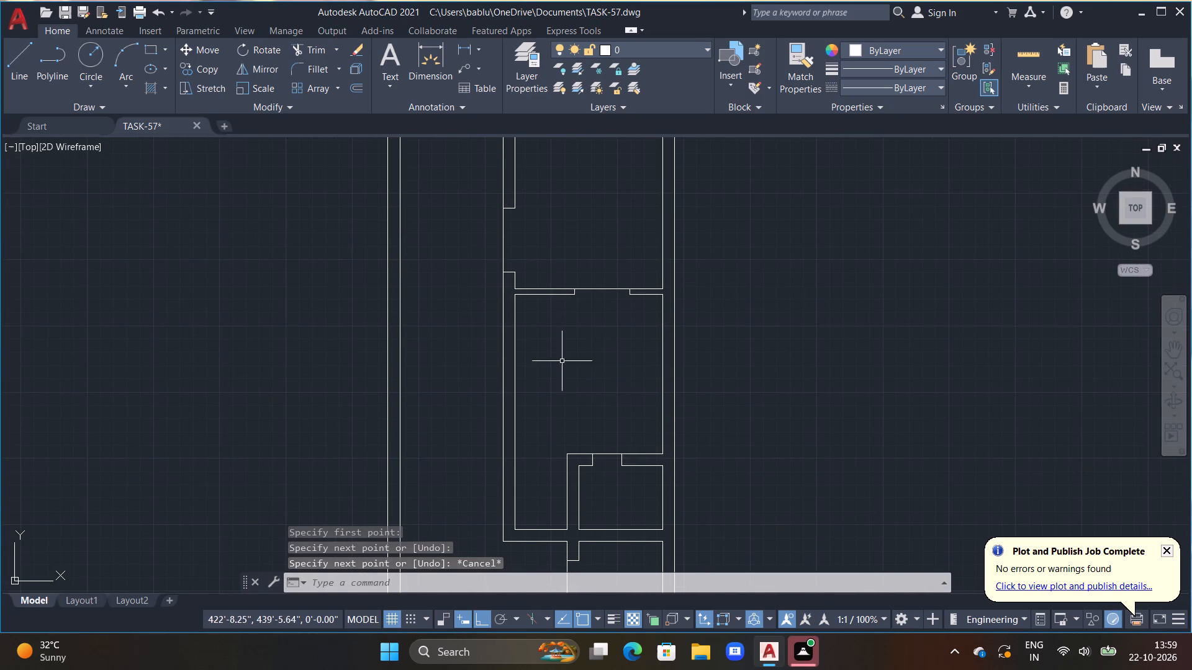
middle_drag(482, 365, 489, 316)
middle_drag(490, 385, 488, 301)
scroll(488, 301, up, 1)
scroll(507, 450, down, 1)
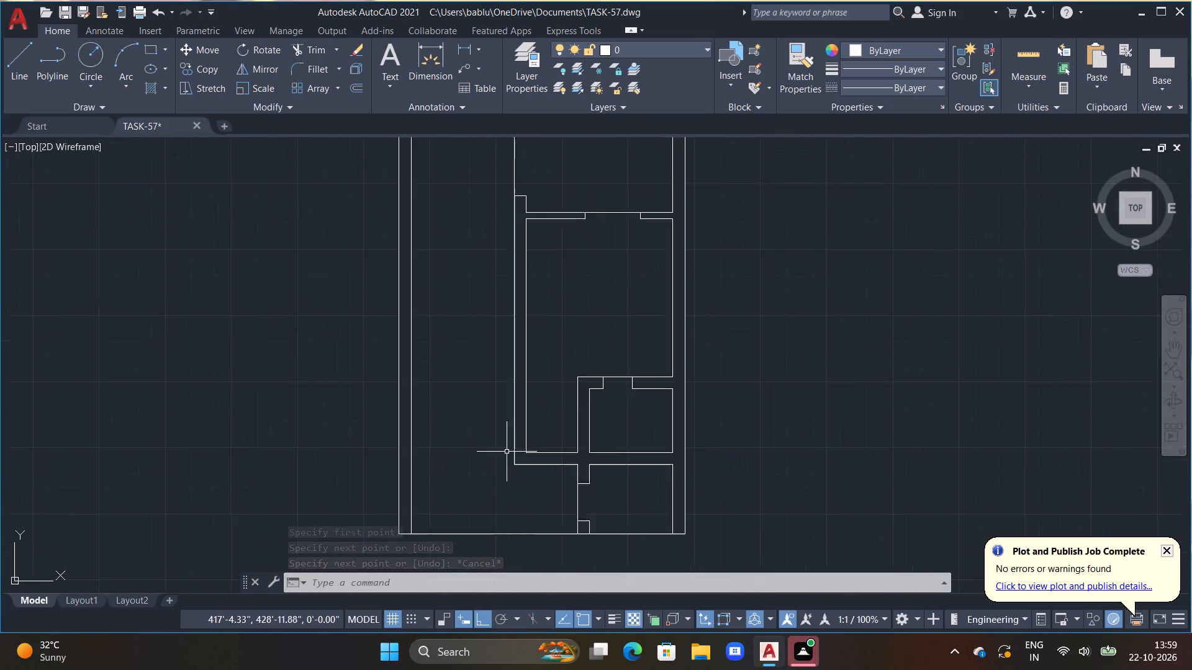
scroll(507, 452, down, 1)
middle_drag(518, 468, 448, 227)
middle_drag(521, 334, 541, 390)
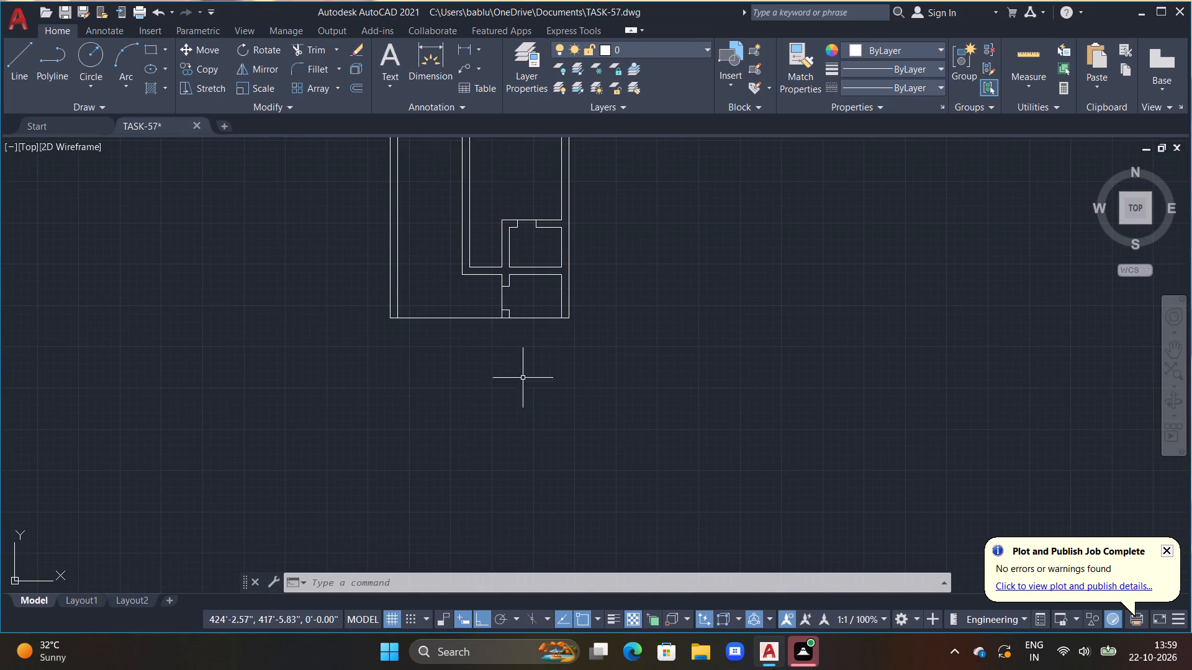
Offset the floor plan's bottom wall line 9" downward.
scroll(494, 341, up, 2)
middle_drag(471, 321, 482, 349)
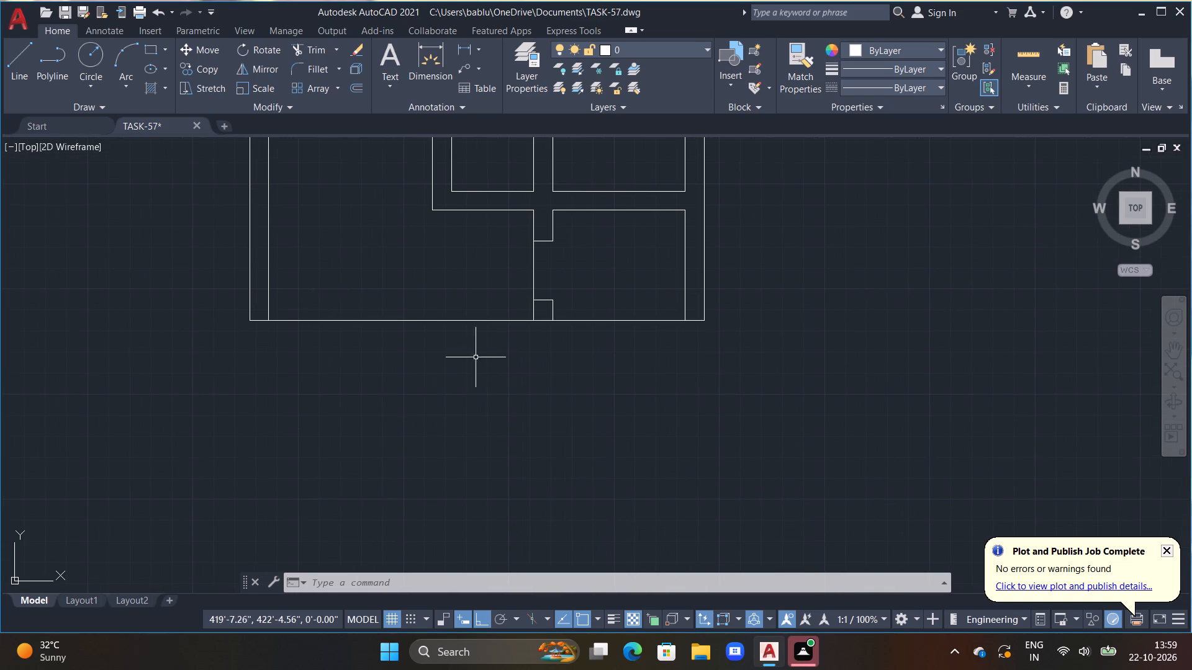
scroll(454, 327, up, 1)
scroll(454, 327, down, 1)
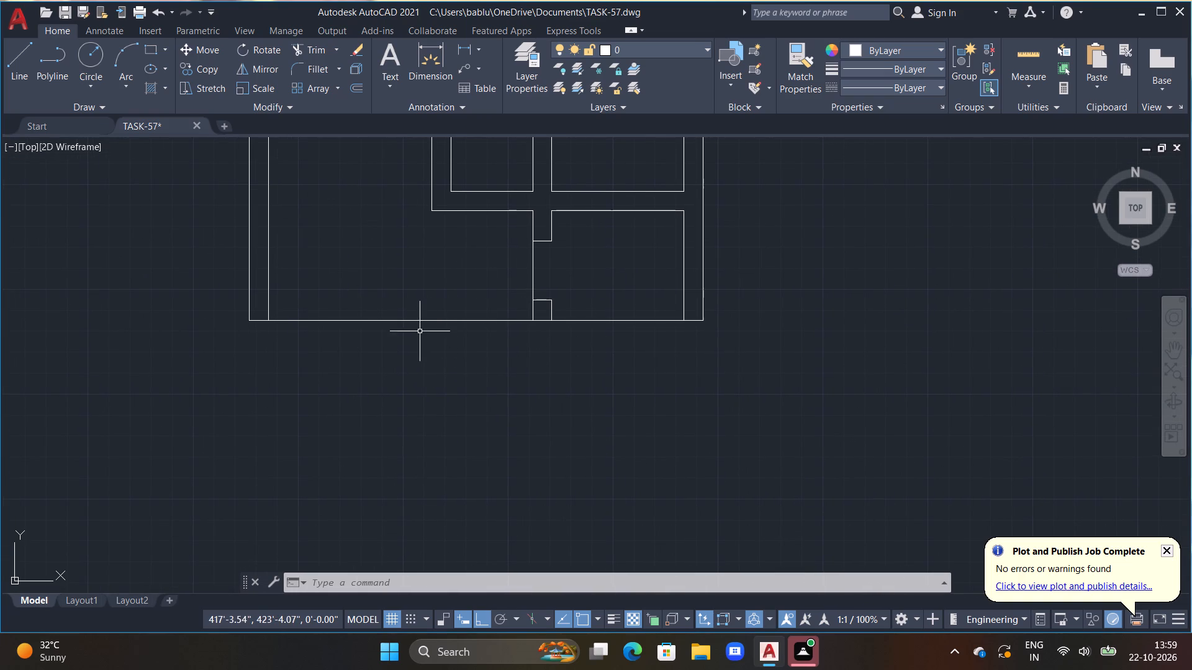
click(427, 321)
key(Escape)
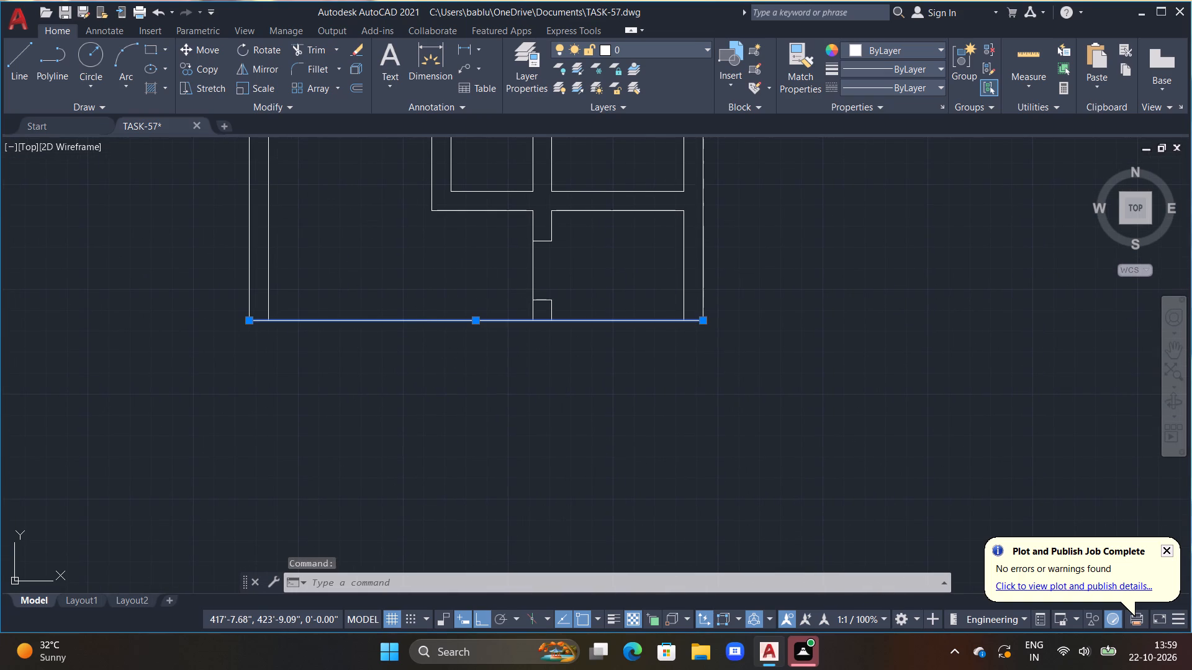
text(OFF 9")
key(Return)
click(427, 321)
click(438, 372)
key(Escape)
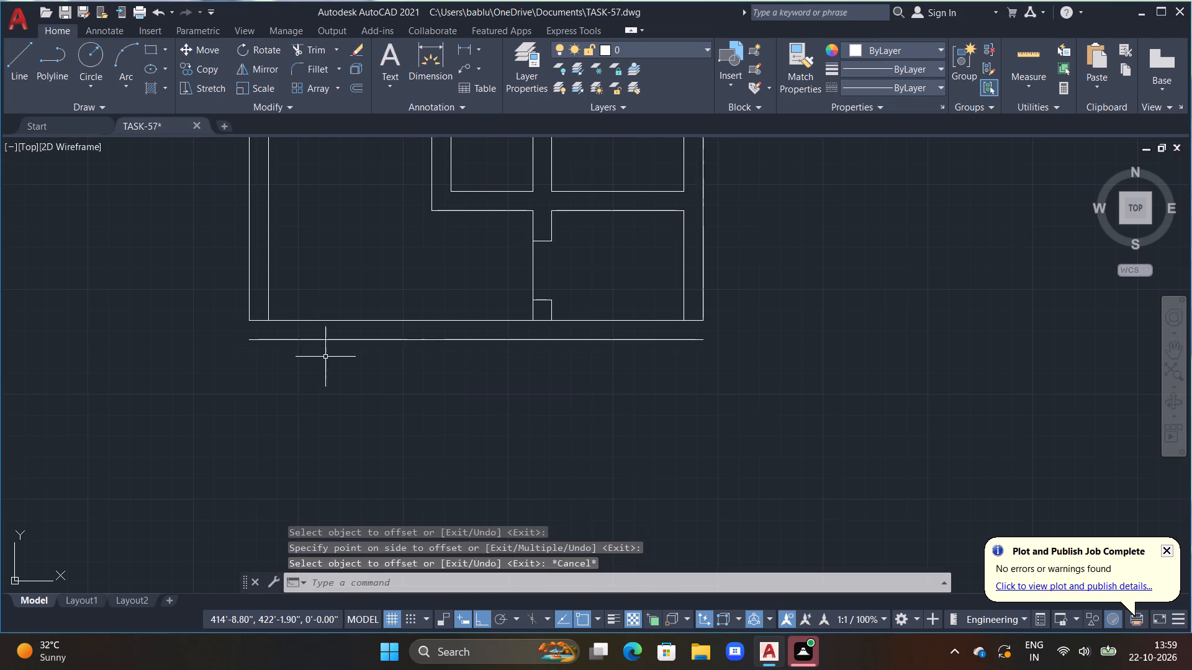
Extend the inner and outer lines of both side walls down to the new bottom line.
key(Escape)
key(Escape)
scroll(250, 310, up, 2)
text(EX)
key(space)
click(280, 300)
click(230, 282)
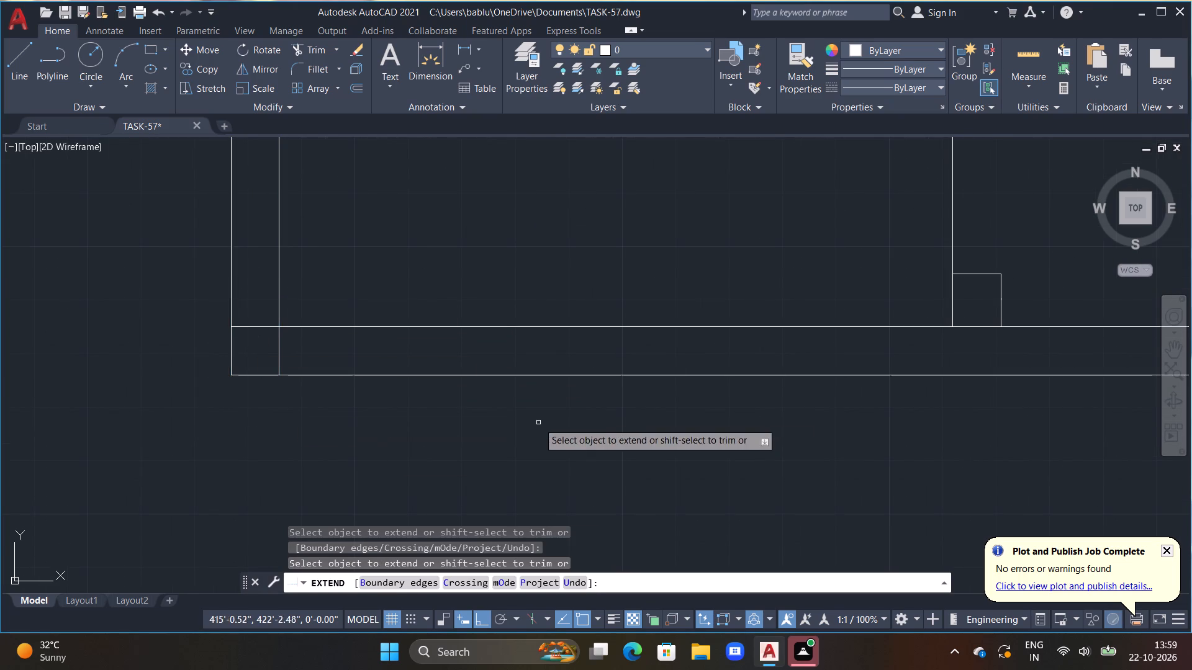
scroll(574, 419, down, 2)
middle_drag(566, 416, 263, 395)
scroll(584, 351, up, 1)
click(588, 346)
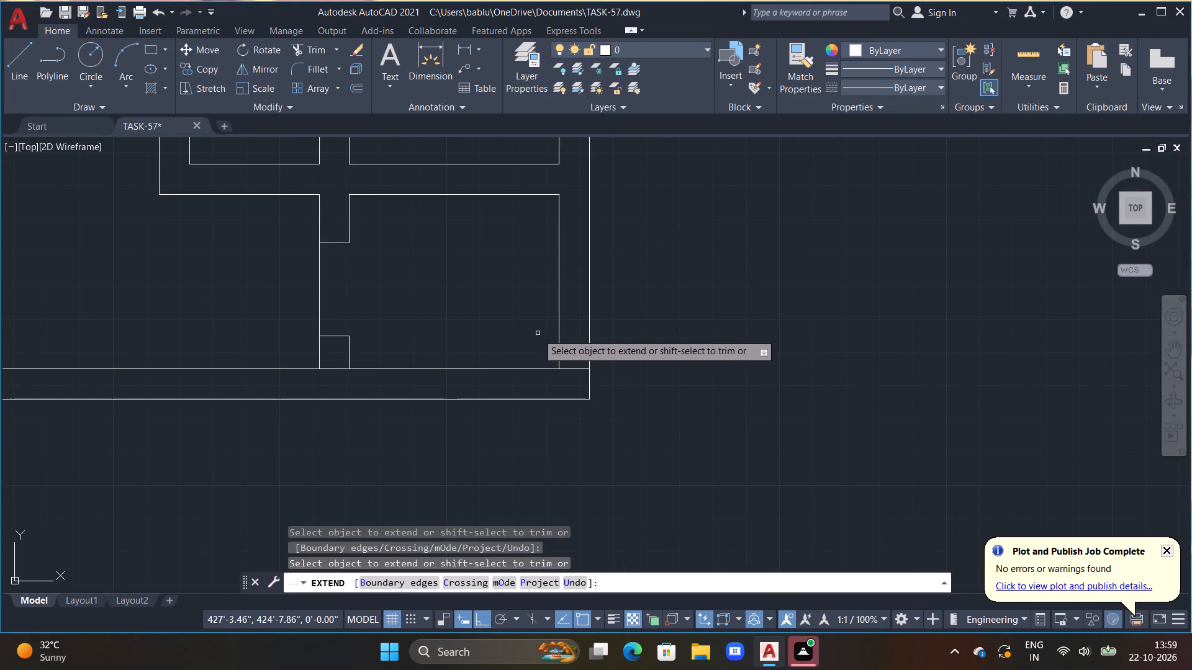
click(558, 342)
key(Escape)
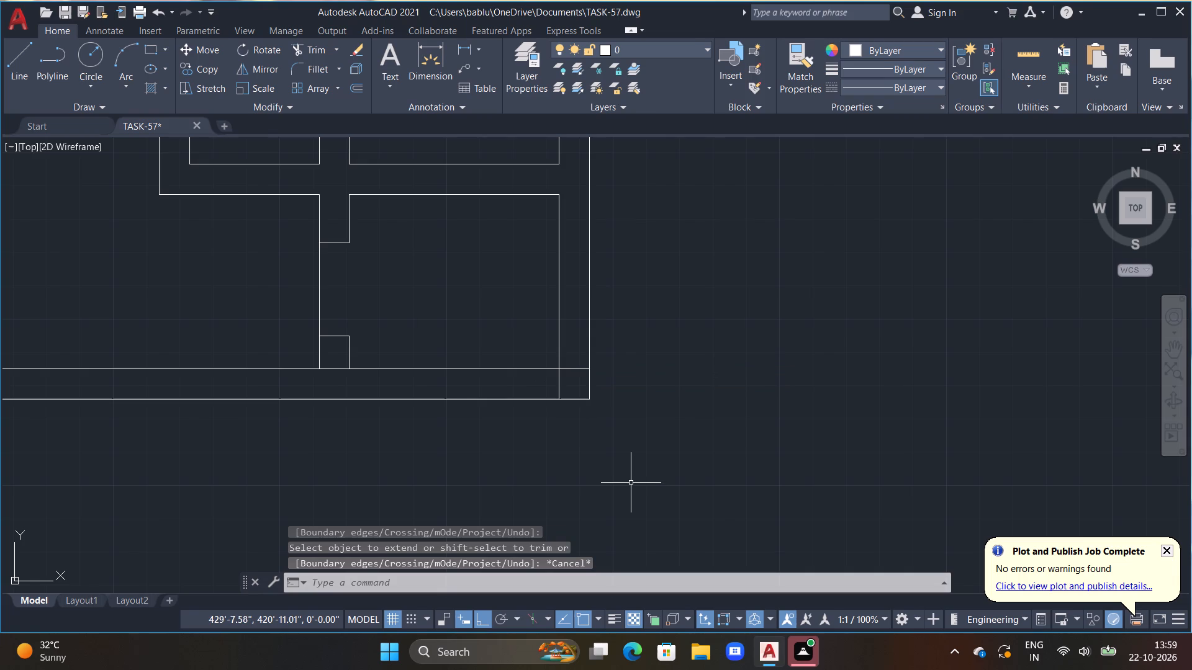
Trim the crossing wall segments at both bottom corners so the inner wall lines meet cleanly.
text(TR)
key(space)
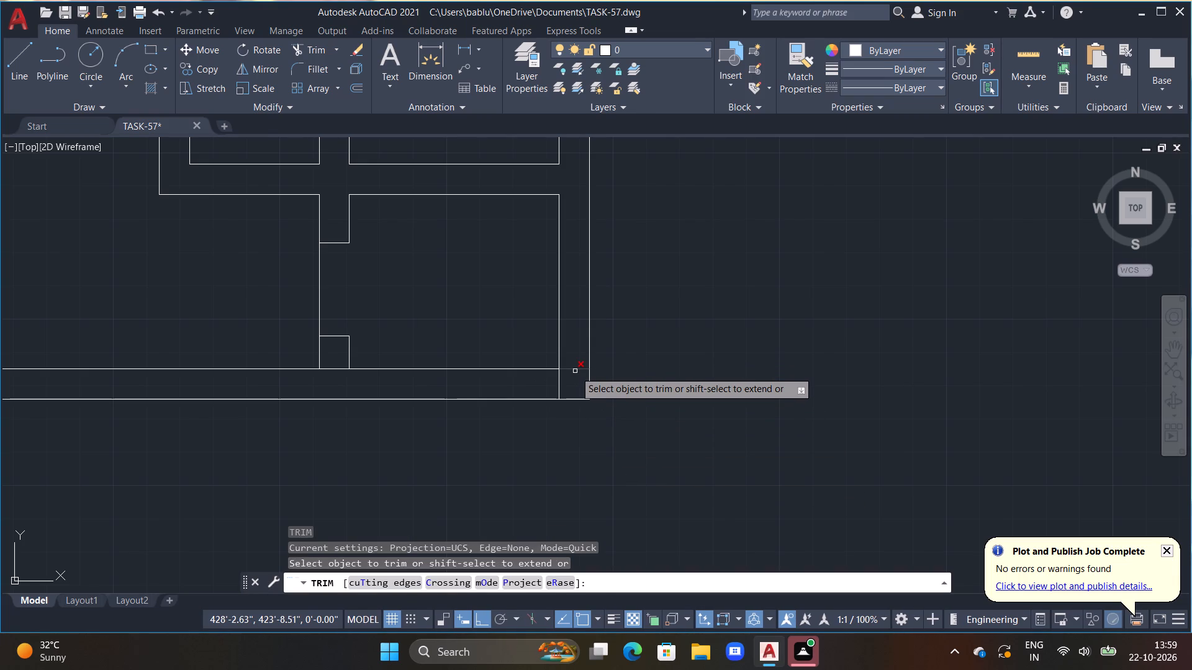
click(575, 371)
click(561, 390)
scroll(507, 414, down, 2)
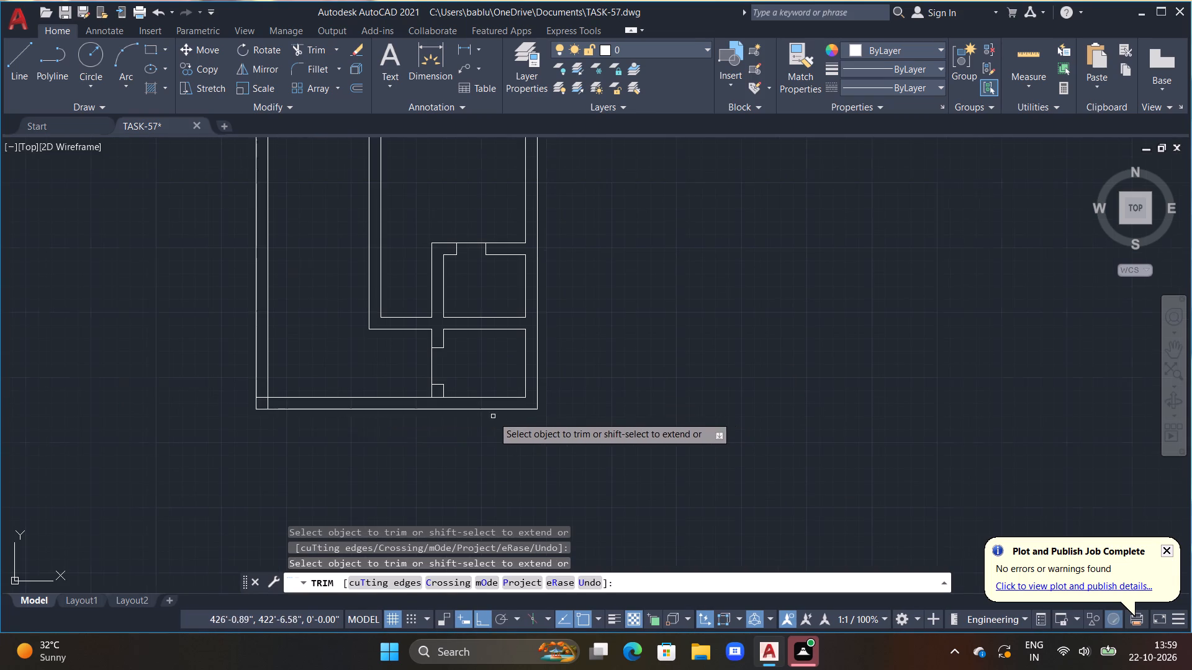
scroll(255, 408, up, 4)
drag(265, 388, 324, 447)
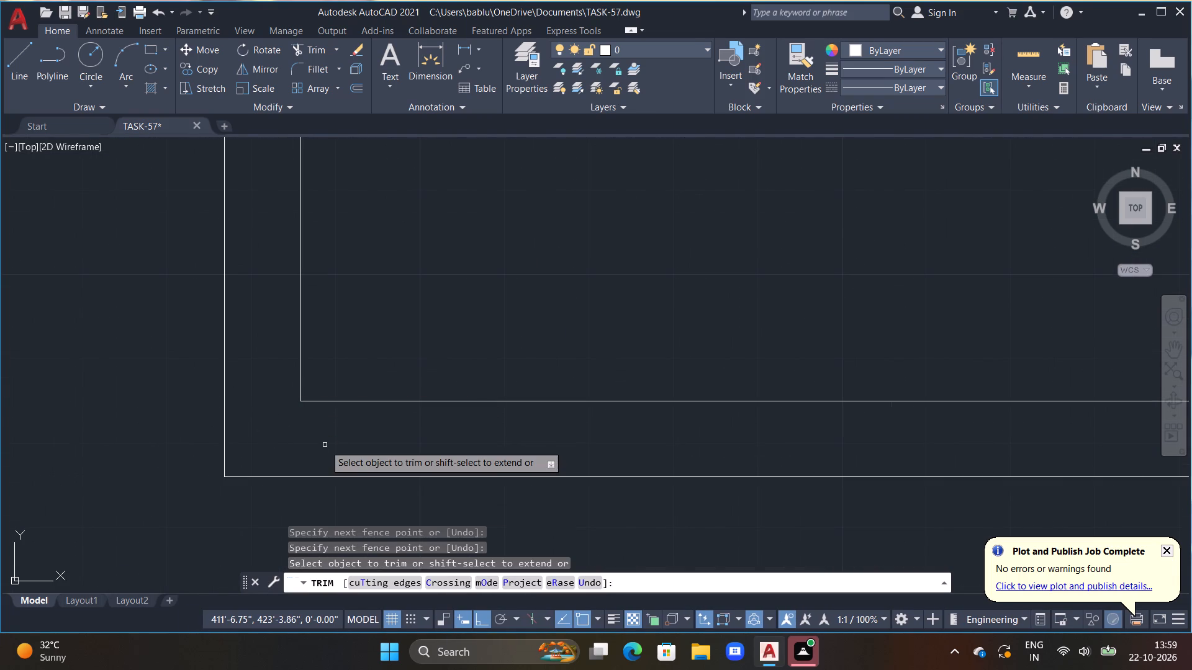
key(Escape)
scroll(377, 424, down, 1)
key(Escape)
Examine the whole floor plan, from the lower rooms up to the door openings below the top rooms.
scroll(414, 388, down, 1)
scroll(472, 346, down, 1)
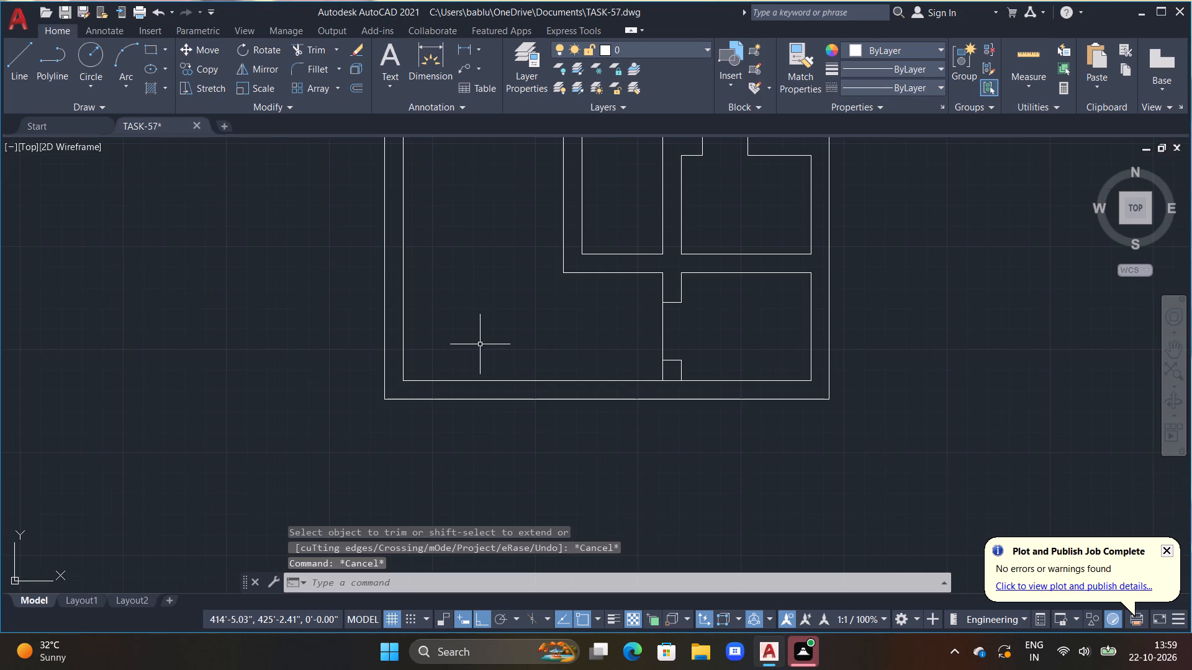
middle_drag(485, 344, 395, 396)
middle_drag(446, 394, 367, 427)
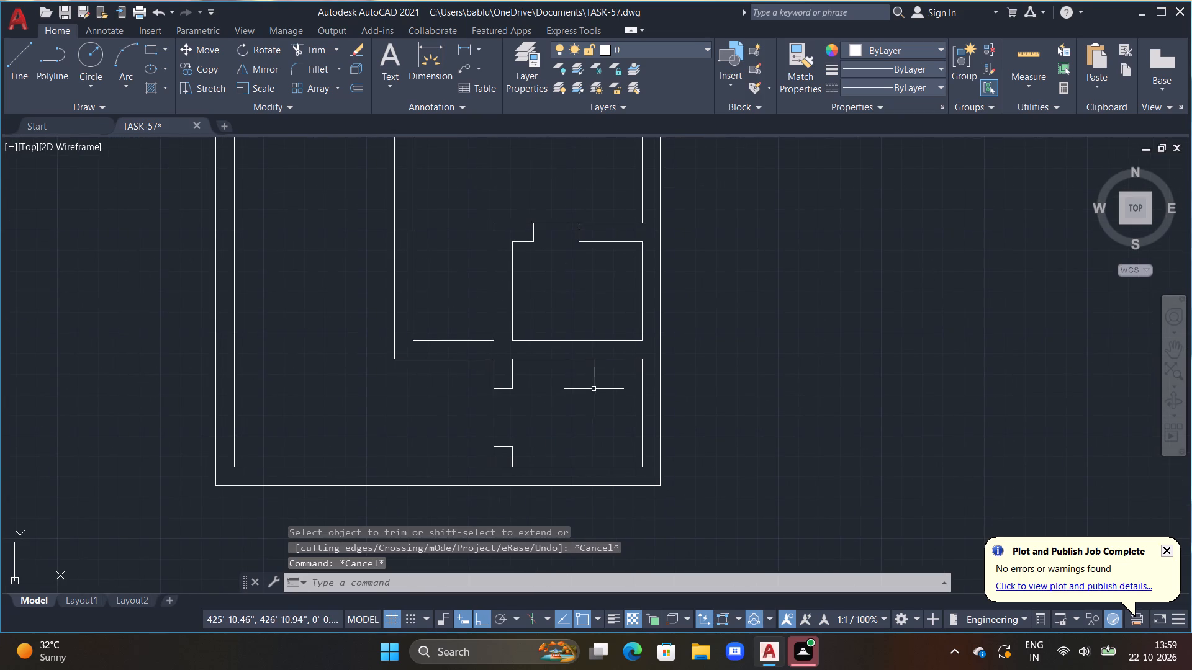
middle_drag(593, 389, 495, 373)
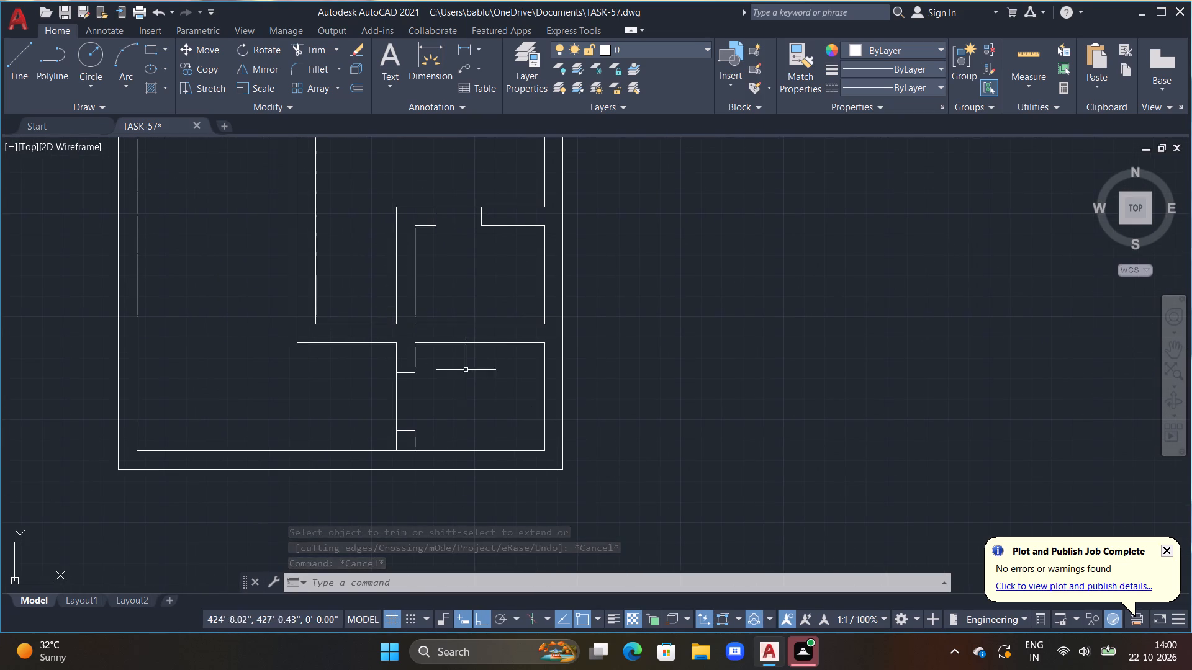
scroll(433, 103, up, 1)
scroll(441, 328, down, 3)
middle_drag(464, 300, 448, 463)
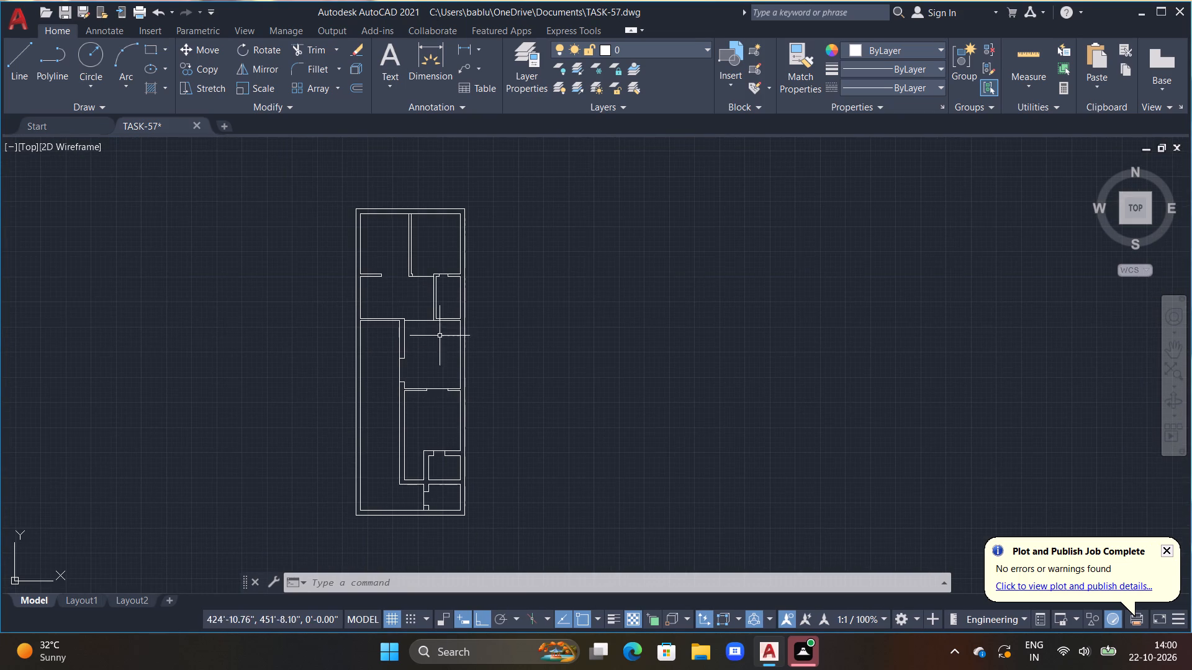
middle_drag(420, 301, 433, 357)
scroll(391, 312, up, 1)
middle_drag(392, 287, 392, 295)
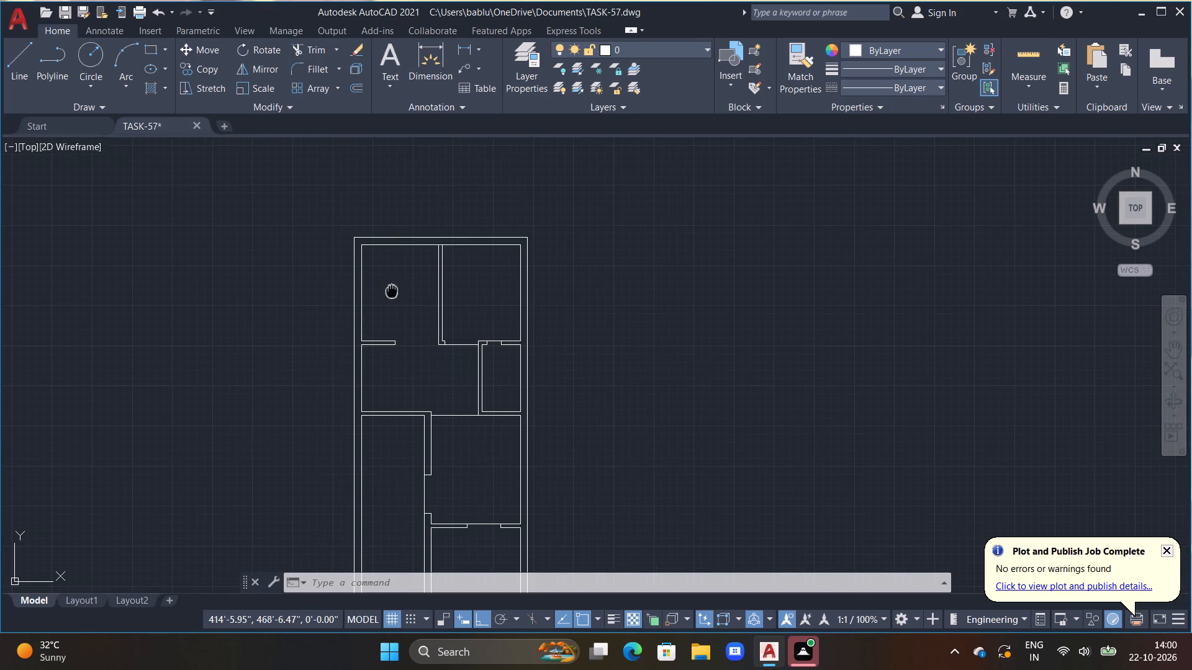
middle_drag(392, 295, 391, 357)
scroll(476, 425, up, 2)
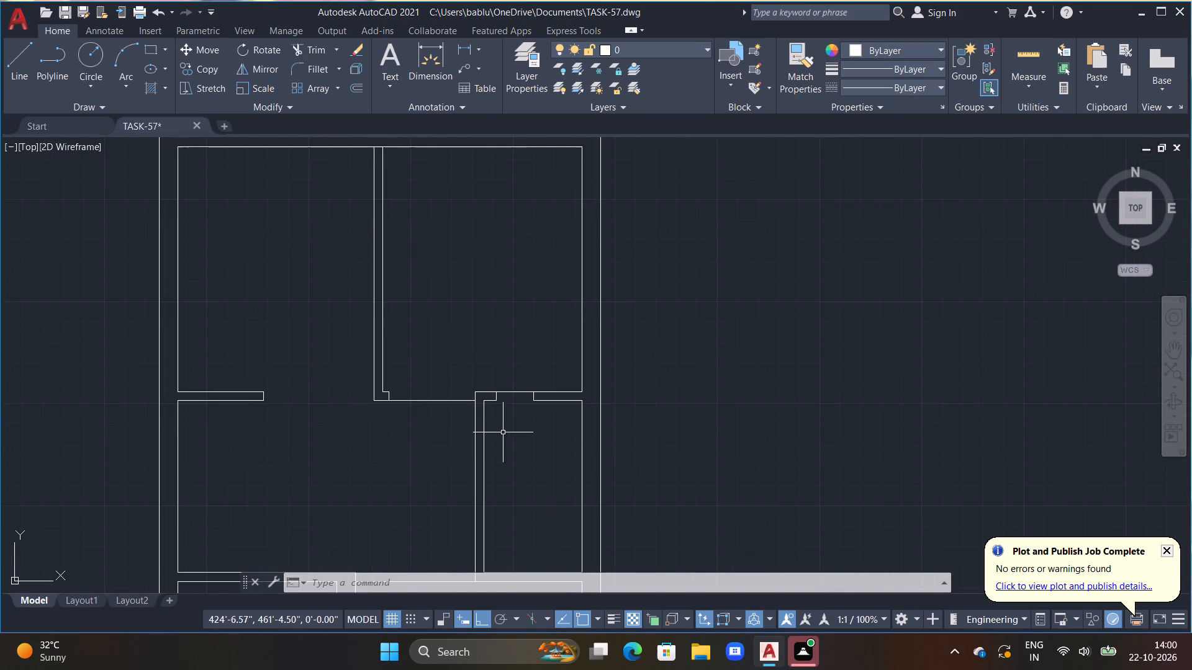
middle_drag(510, 439, 456, 393)
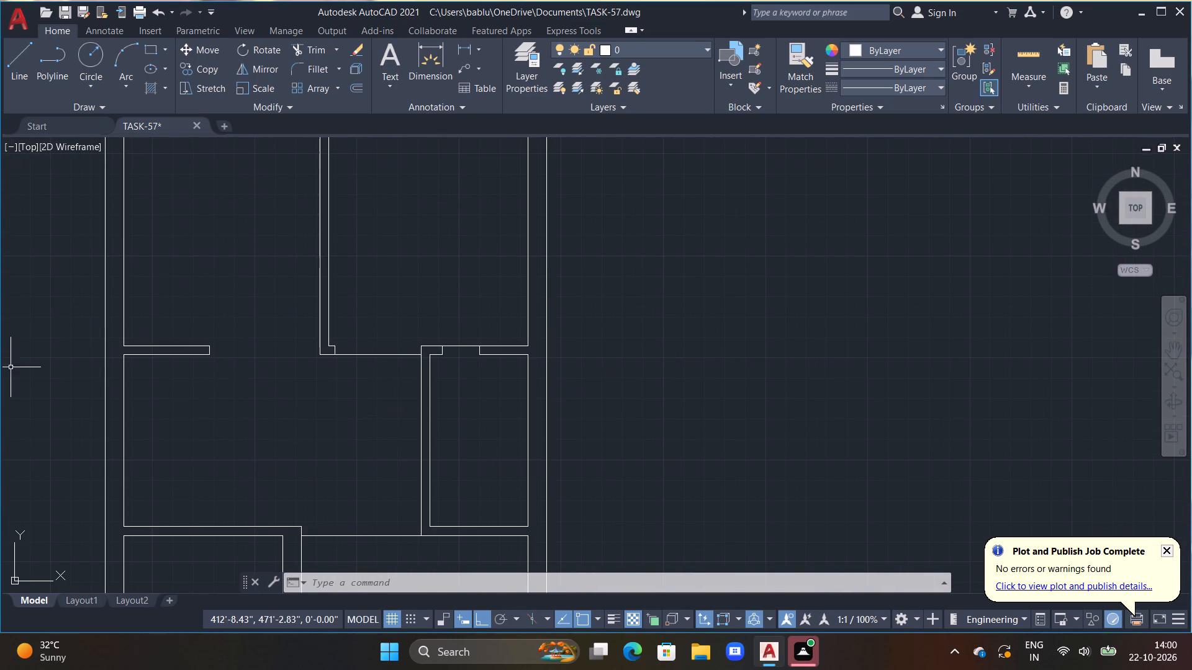
Draw a vertical line about 10'4" long from the midpoint of the top-left room's short lower wall up into the top wall.
middle_drag(222, 273, 291, 429)
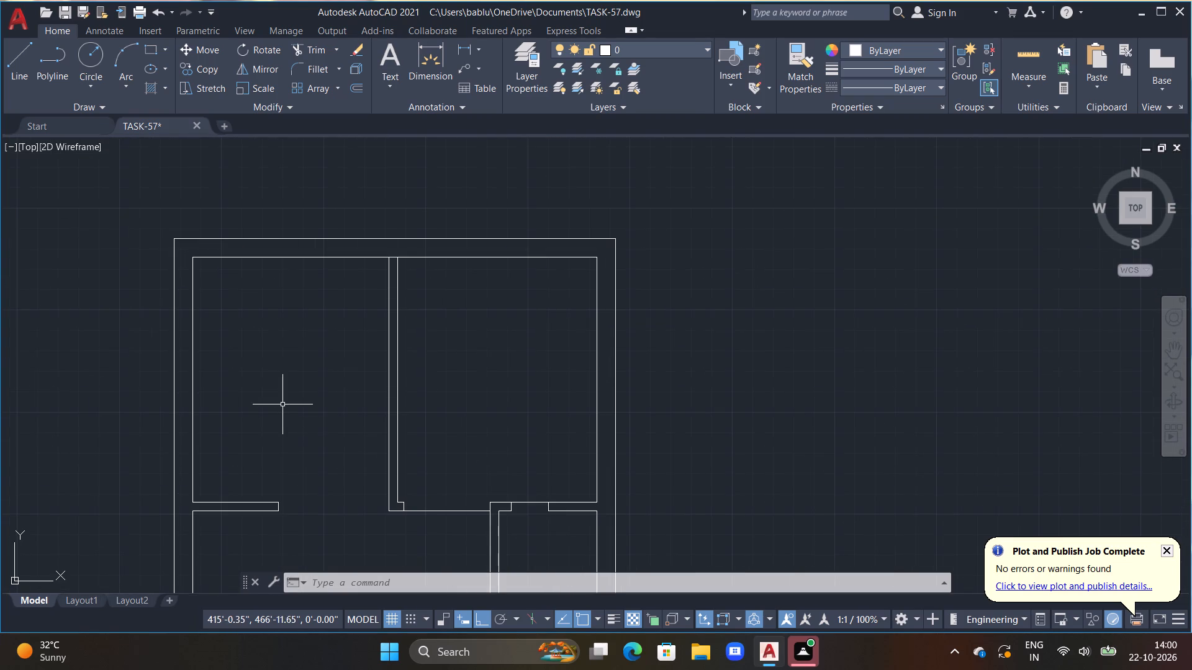
middle_drag(278, 405, 268, 364)
text(L)
key(space)
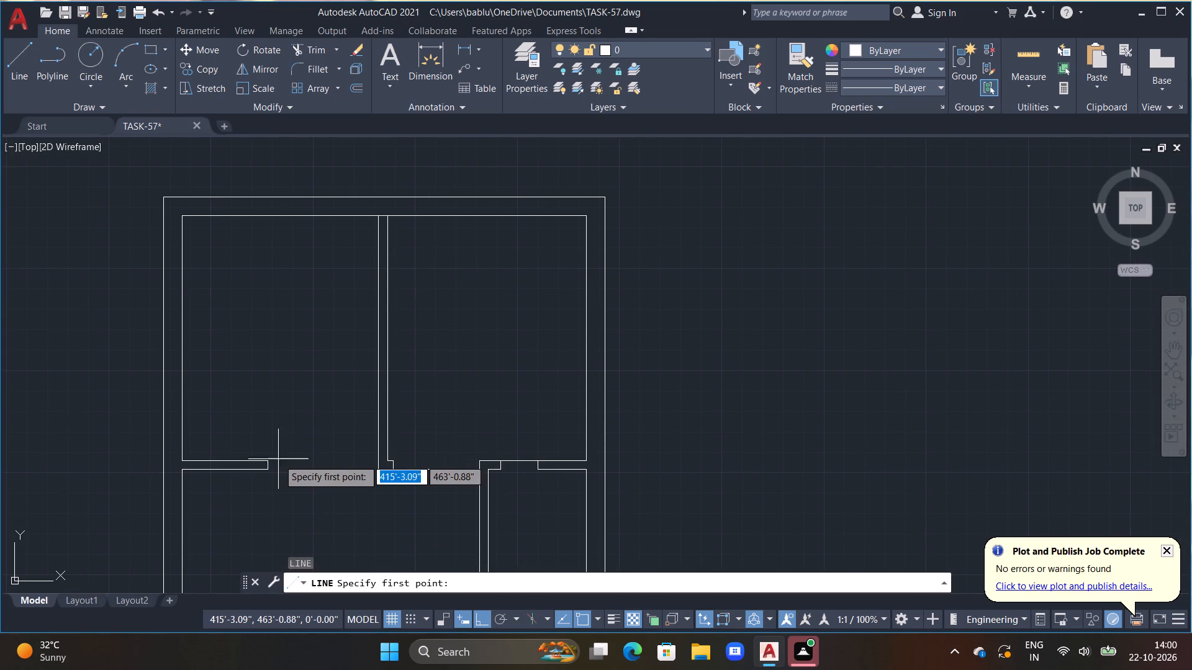
click(223, 462)
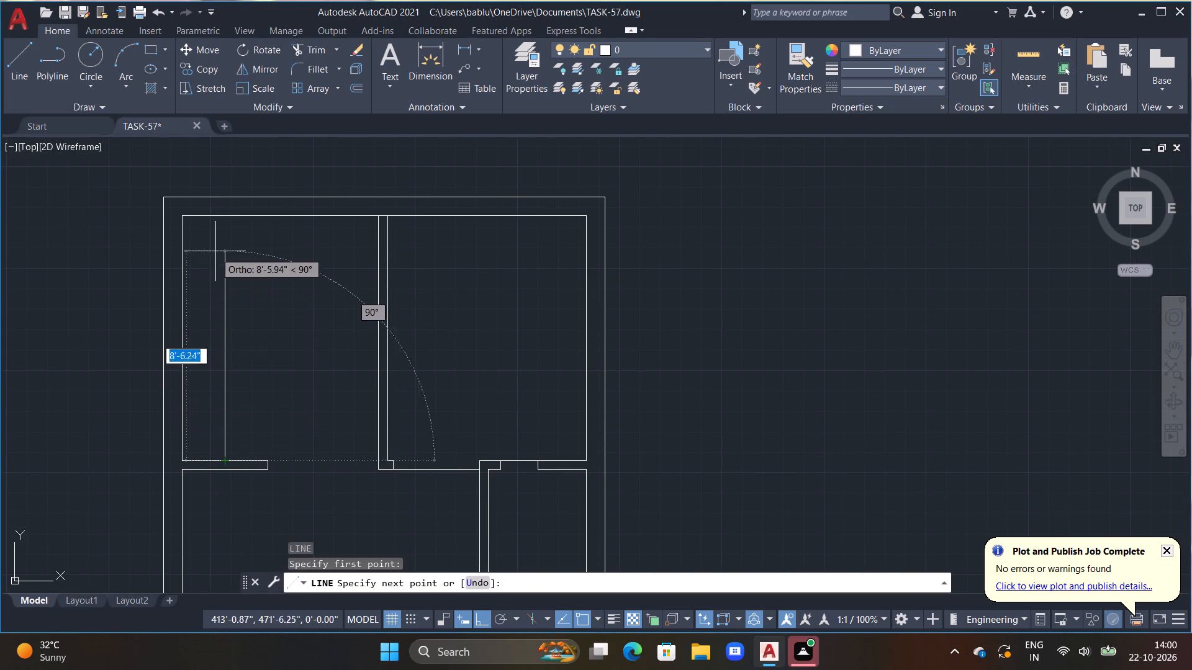
scroll(230, 207, up, 1)
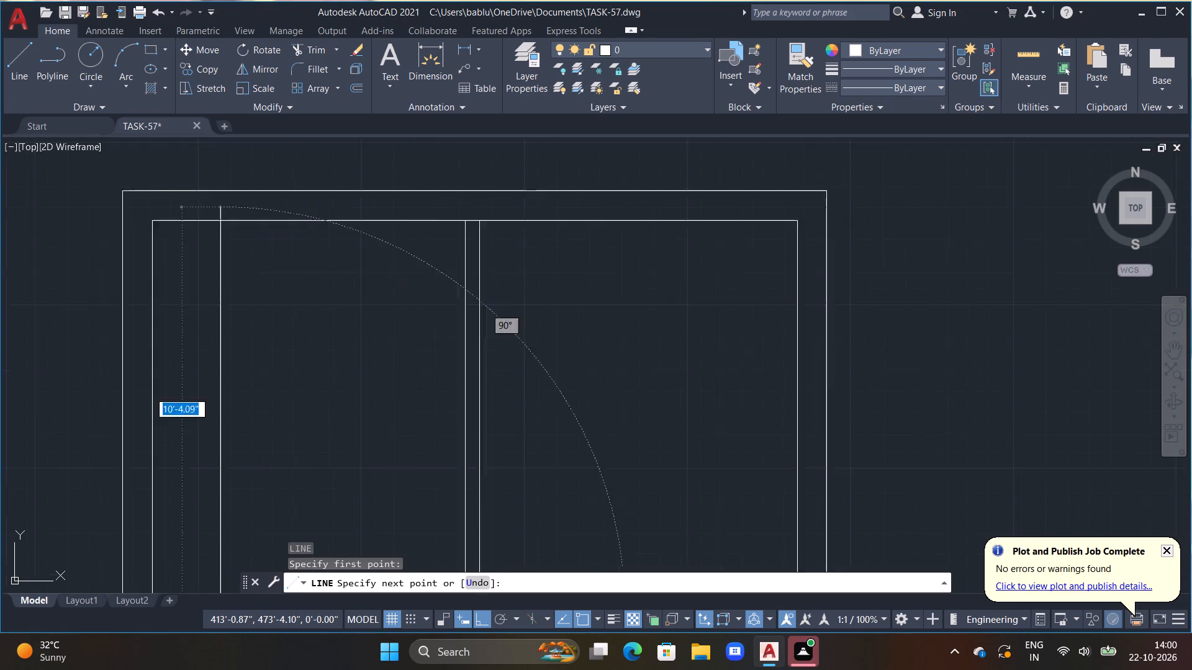
scroll(230, 207, up, 1)
click(230, 206)
key(Escape)
Trim the new line's overhang inside the top wall and the top wall's inner line between the partition's two faces.
text(TR)
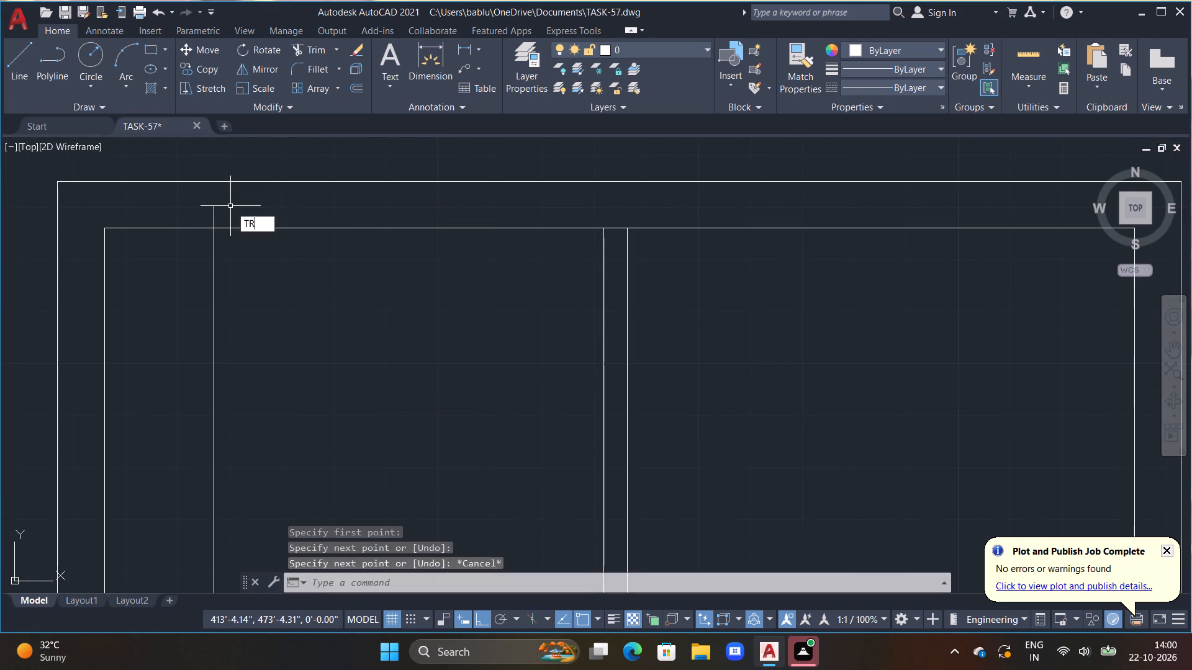
key(space)
drag(207, 217, 228, 212)
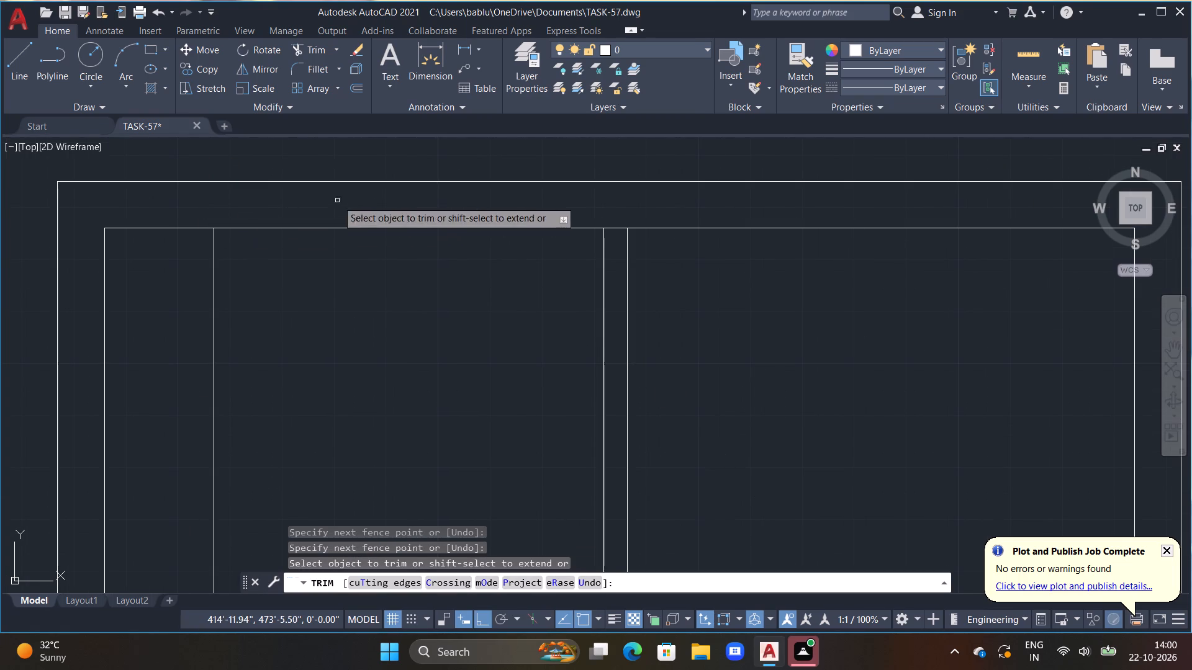
click(615, 228)
key(Escape)
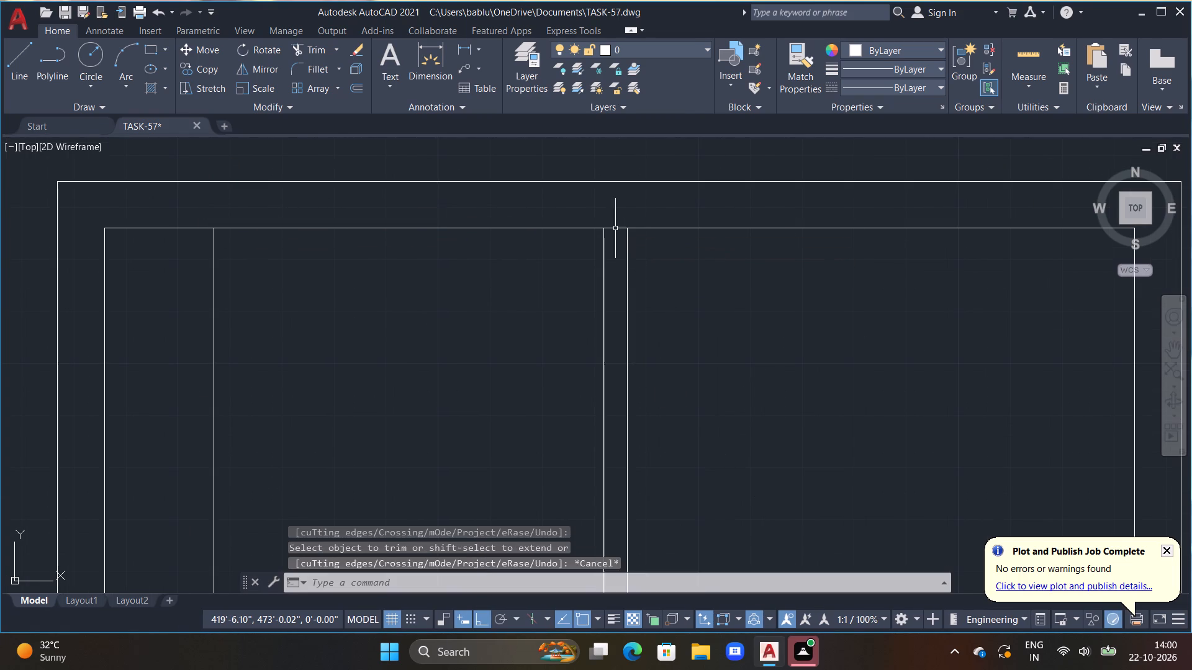
Draw a short vertical line across the top wall of the top-right room, just right of the partition.
scroll(605, 253, down, 2)
middle_drag(634, 324, 497, 372)
scroll(513, 312, up, 2)
text(L)
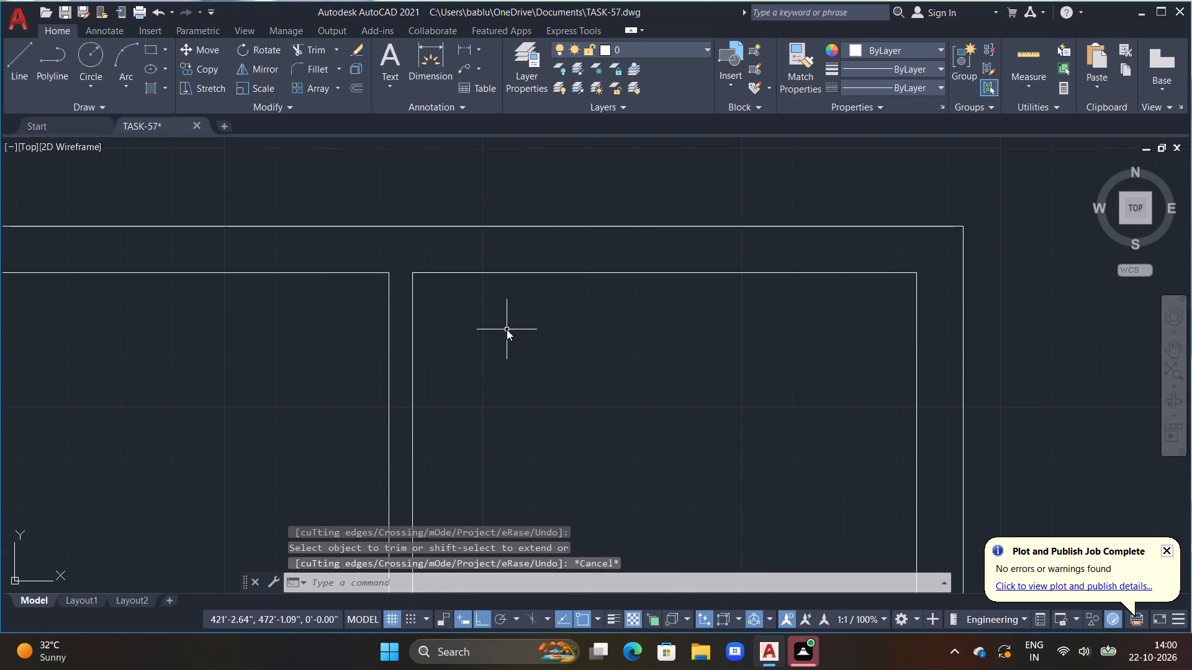
key(space)
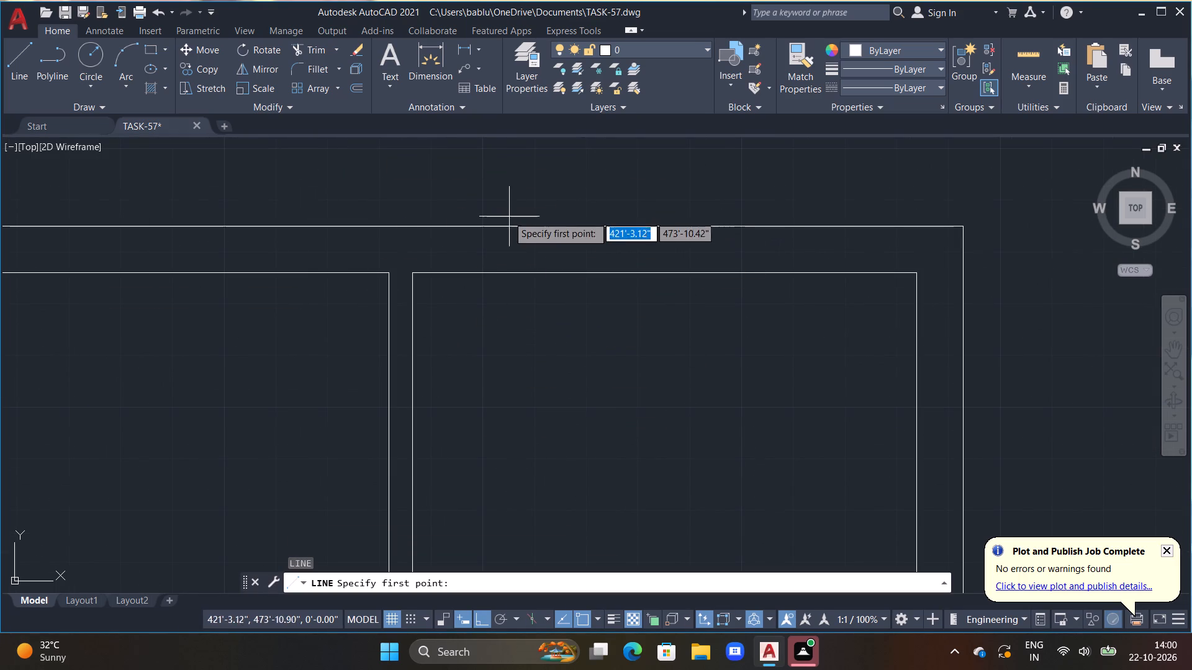
click(486, 212)
click(485, 297)
key(Escape)
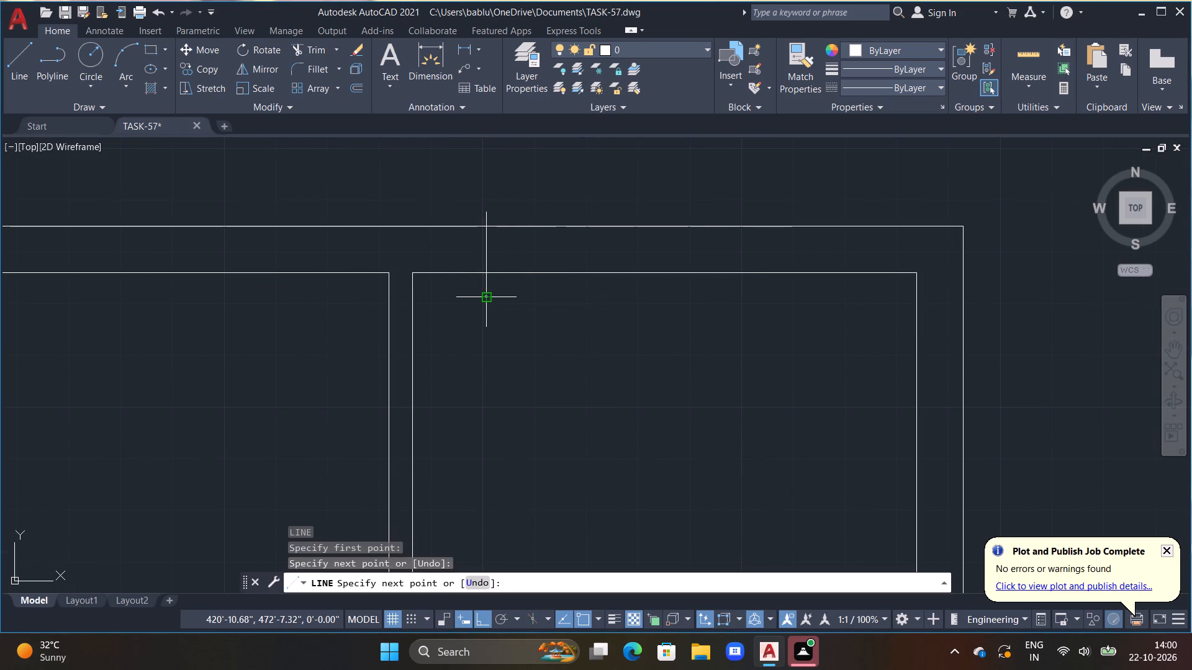
Offset the short vertical line across the top-right room's top wall 4' to the right.
text(OFF)
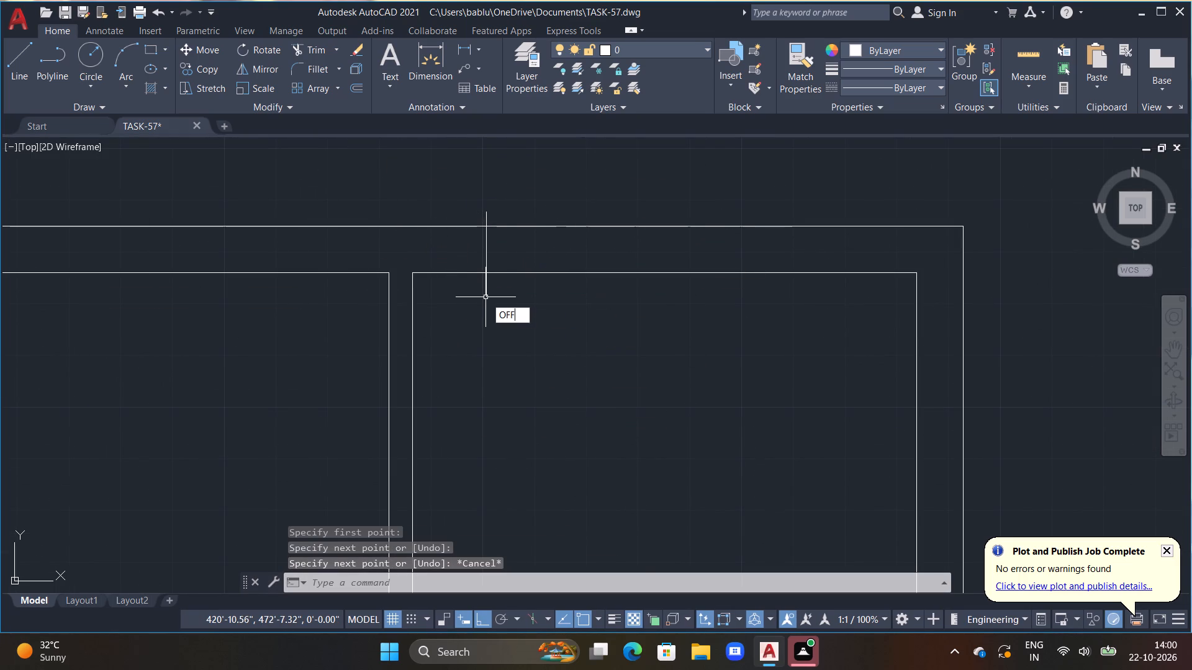
key(space)
text(4')
key(Return)
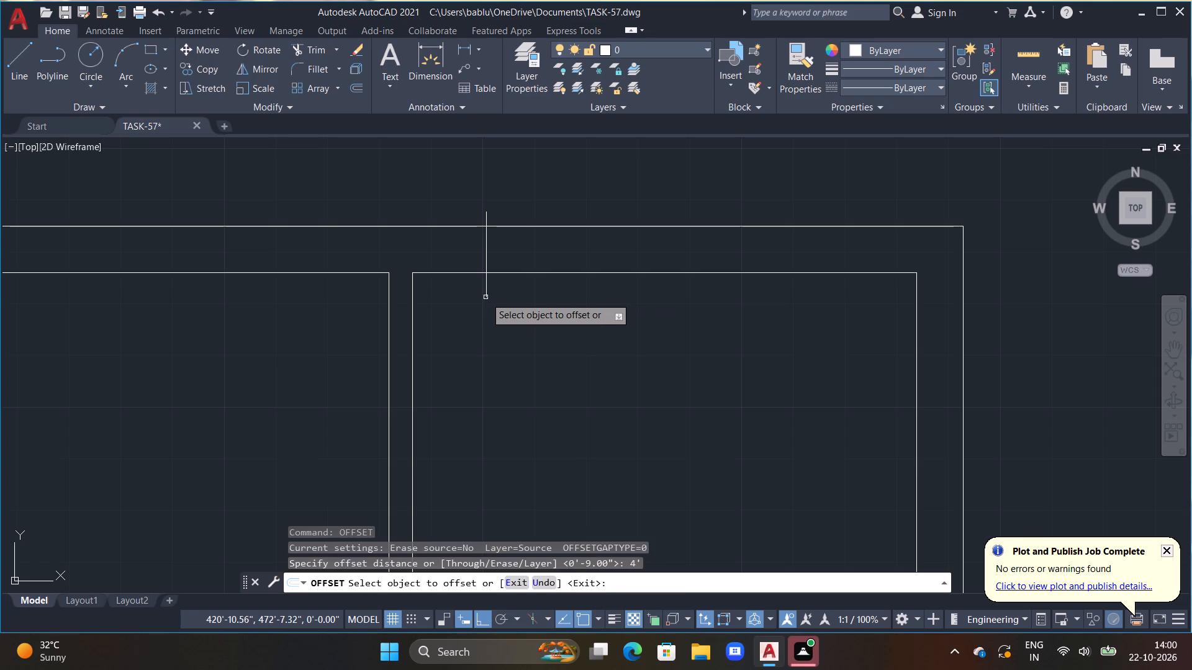
click(485, 297)
click(637, 337)
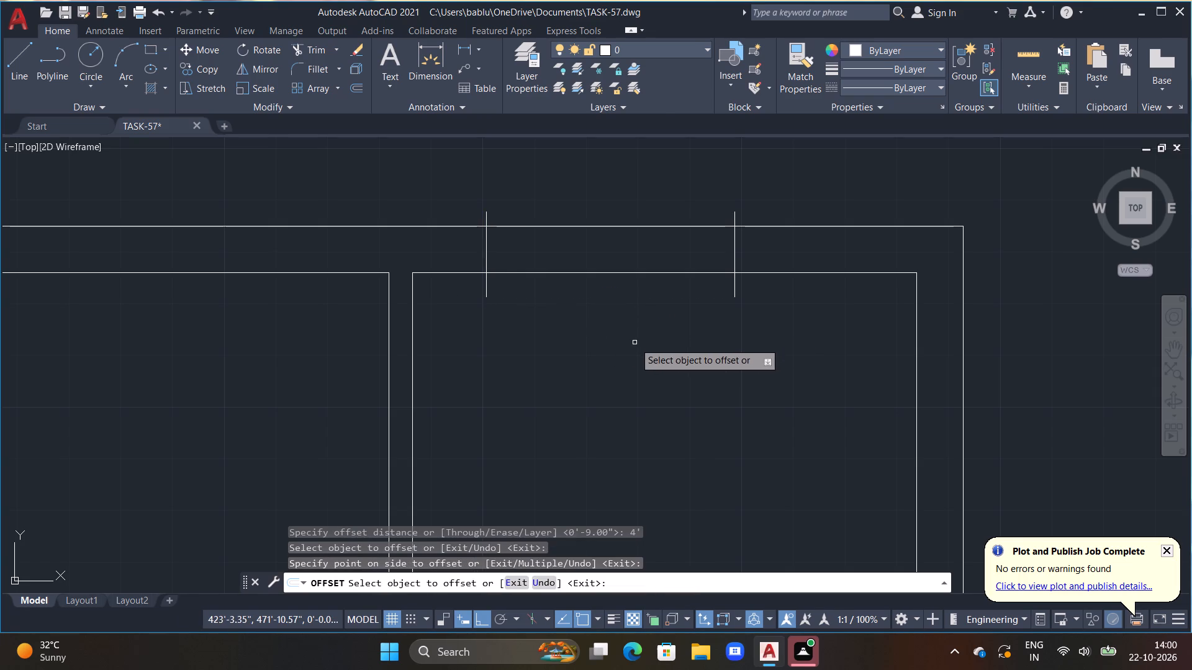
key(Escape)
key(Escape)
Trim the top wall's lines between the two short verticals and their overhangs to form a 4' opening.
text(TR)
key(space)
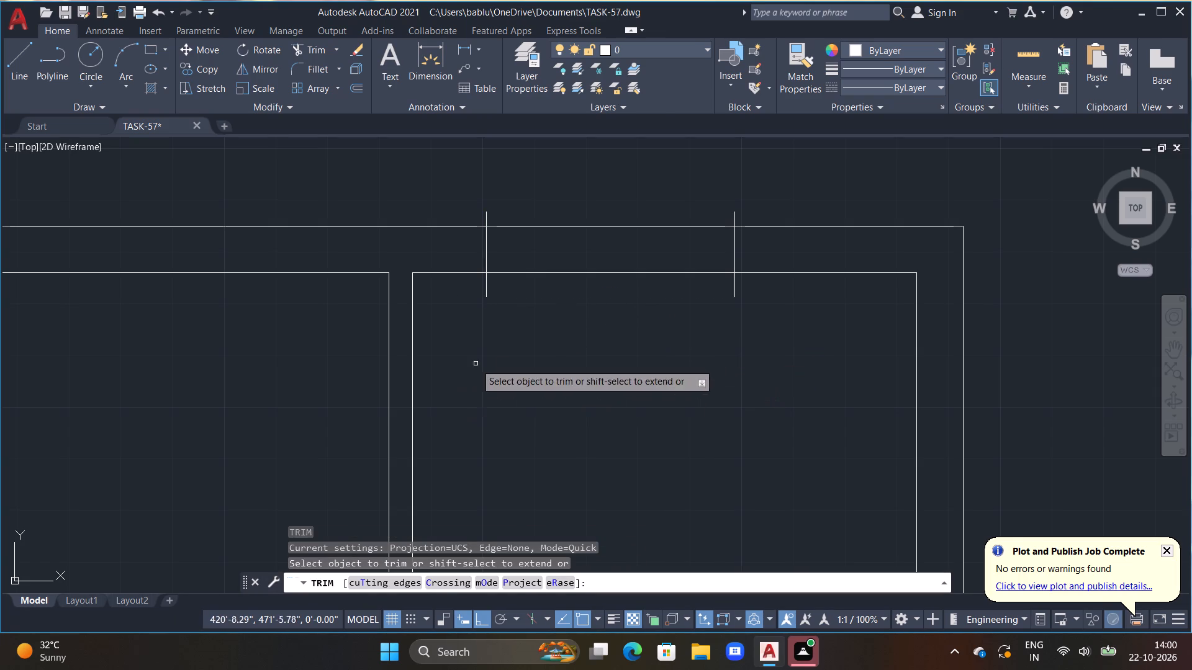
drag(481, 218, 538, 243)
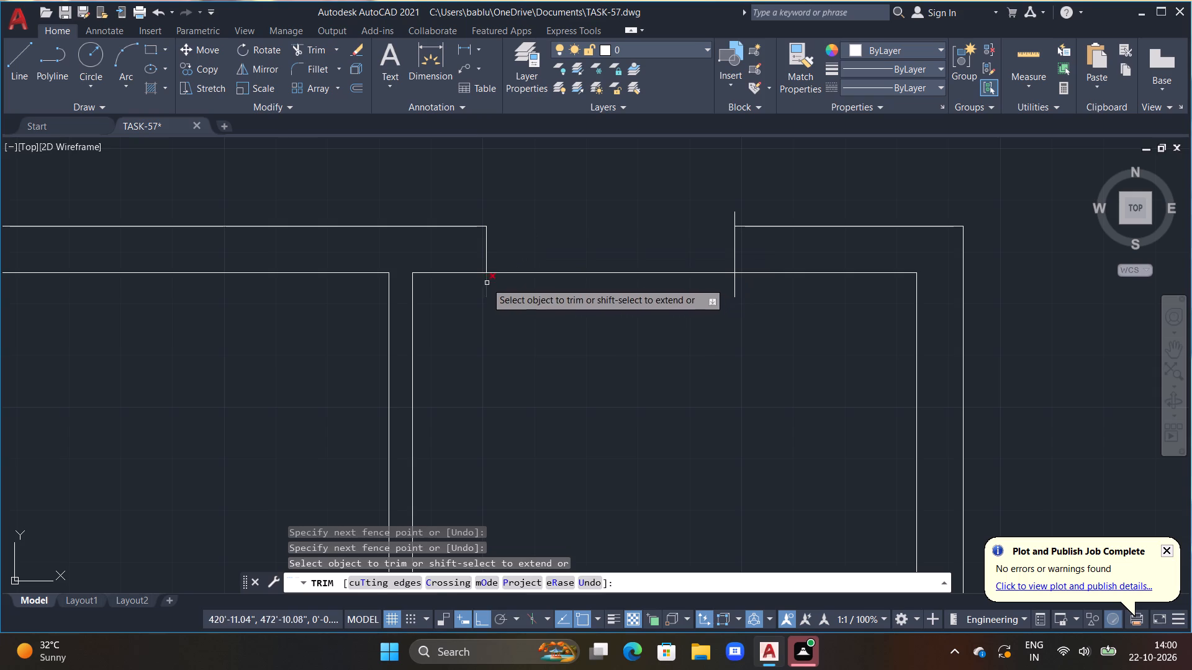
drag(481, 282, 546, 255)
drag(743, 294, 696, 269)
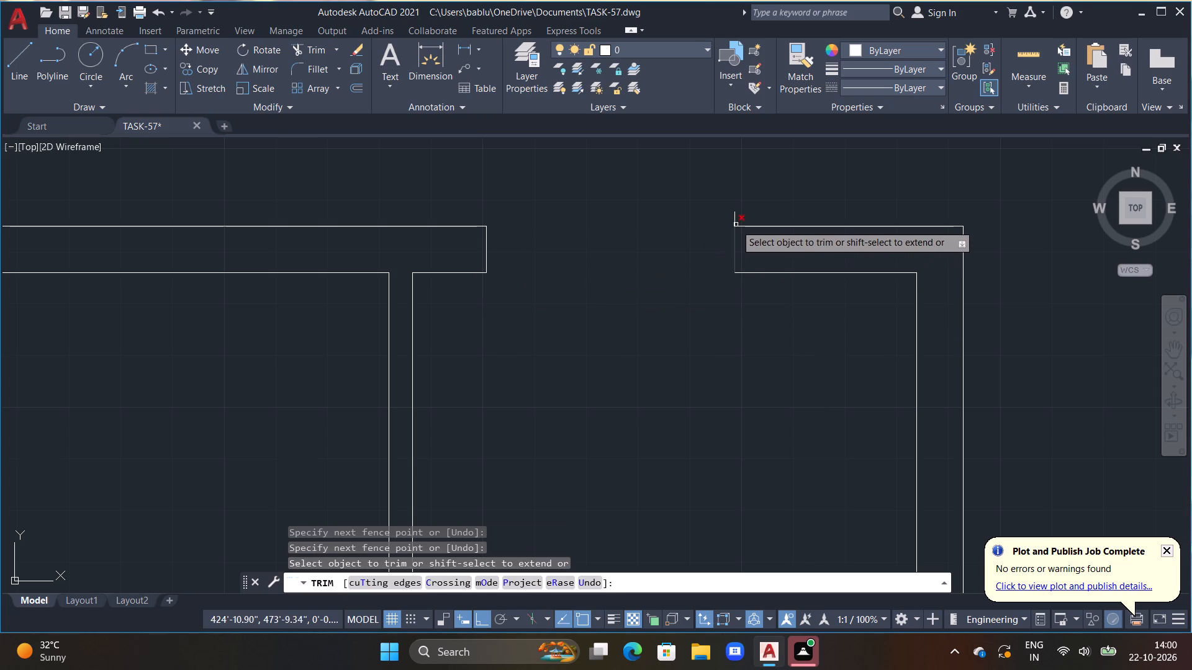
drag(735, 220, 725, 222)
scroll(649, 364, down, 2)
middle_drag(764, 461, 604, 382)
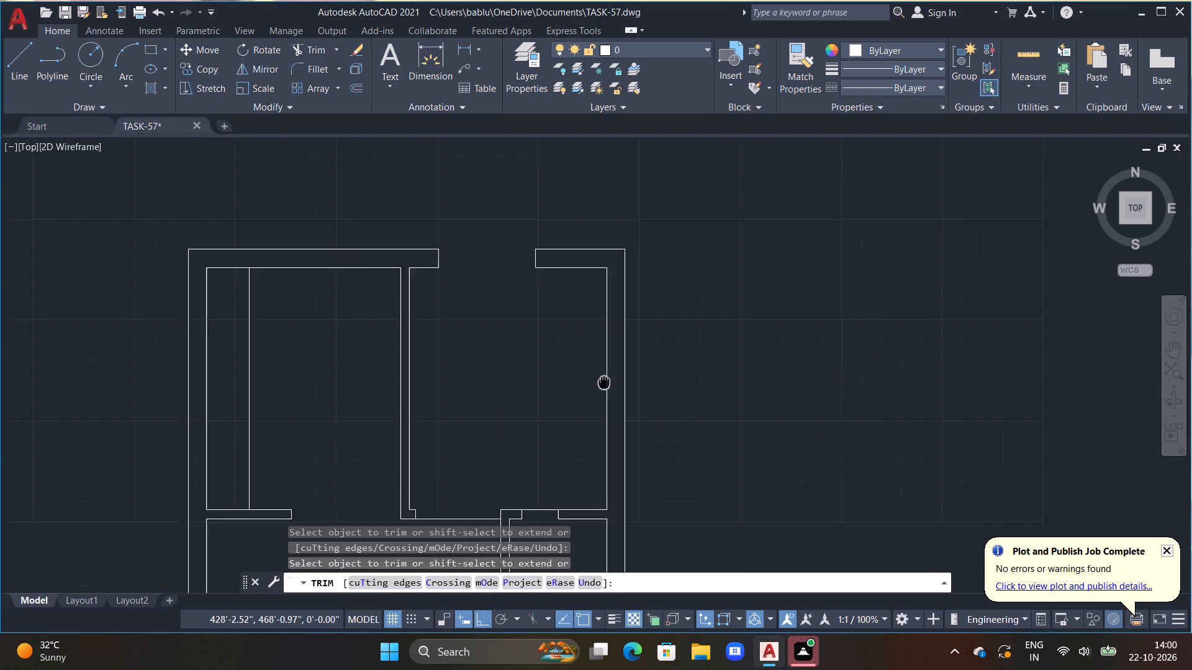
middle_drag(604, 382, 576, 364)
key(Escape)
Draw a short horizontal line across the left outer wall of the top-left room, slightly below the wall's mid-height.
middle_drag(446, 379, 624, 359)
key(Escape)
middle_drag(346, 344, 420, 342)
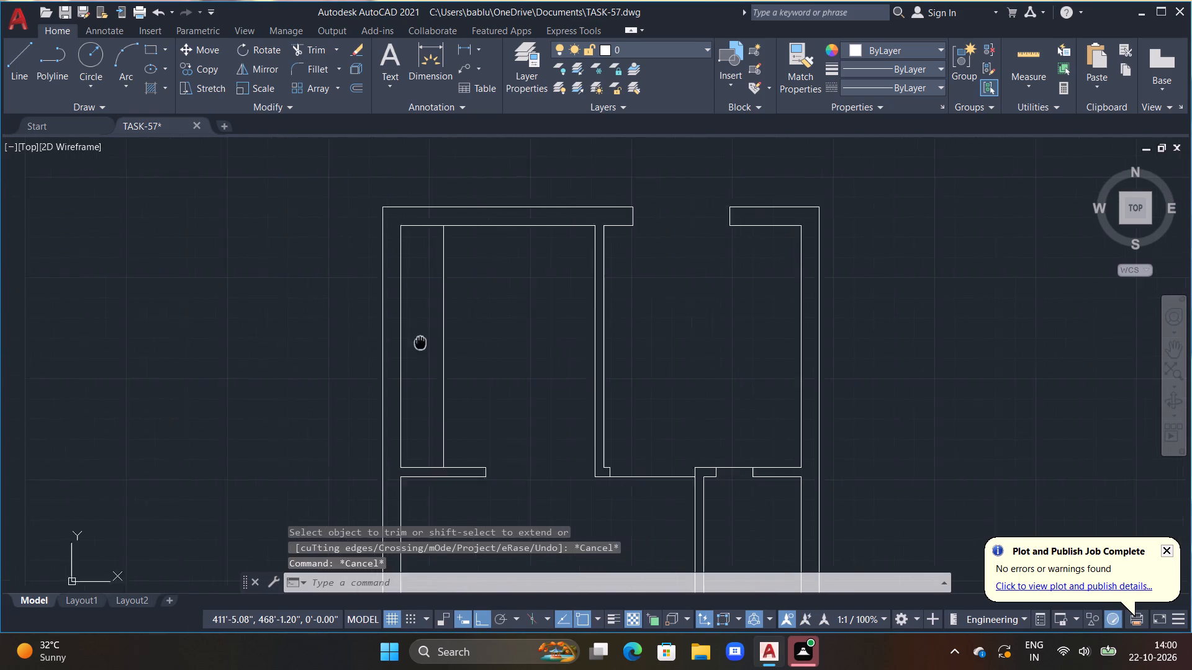
middle_drag(420, 342, 440, 340)
scroll(440, 343, down, 1)
scroll(438, 337, up, 1)
key(l)
key(space)
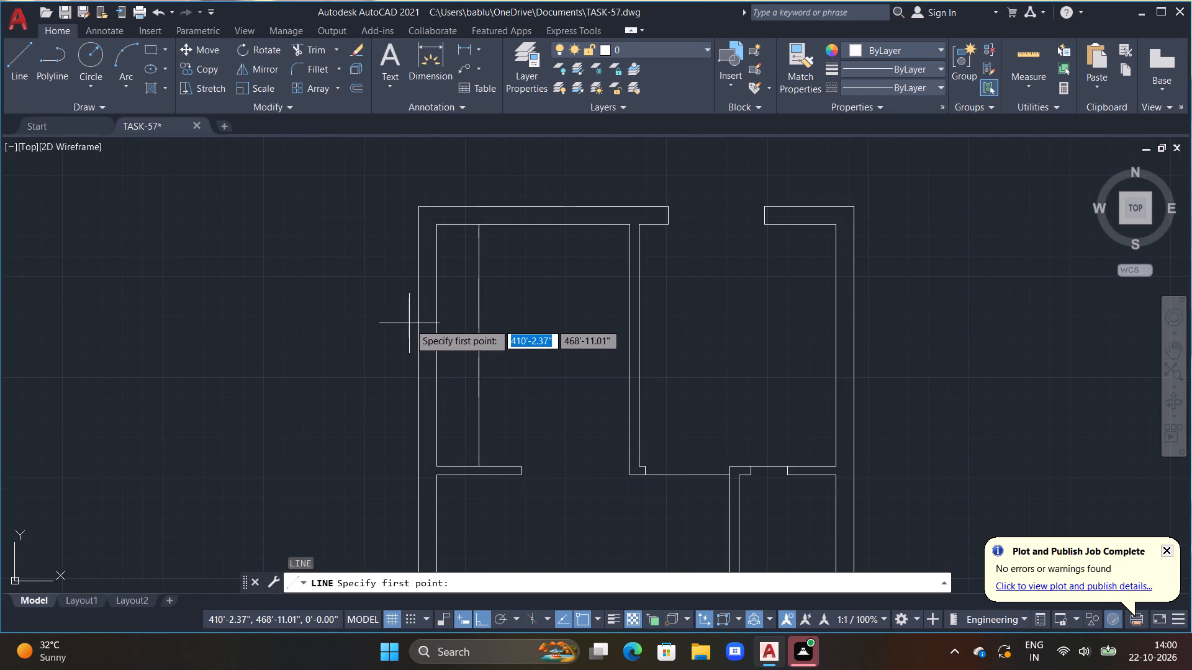
click(402, 357)
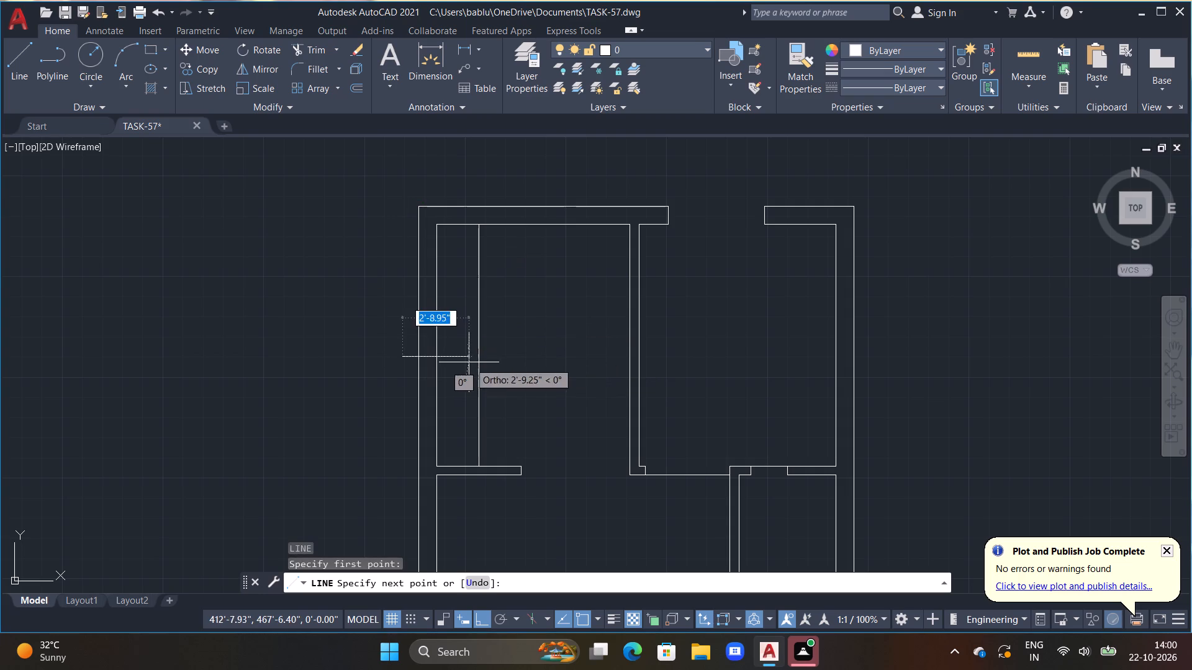
click(465, 363)
key(Escape)
Offset the short horizontal line across the top-left room's left wall 4' downward.
text(OFF 4')
key(Return)
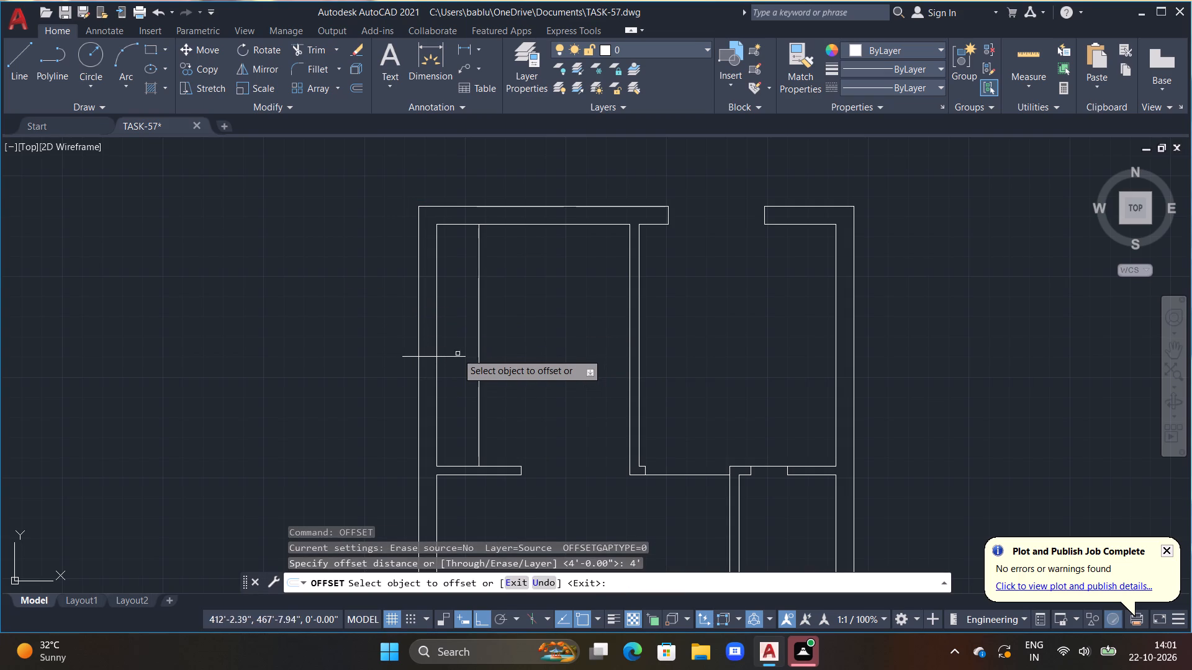
double_click(454, 349)
click(448, 355)
click(454, 422)
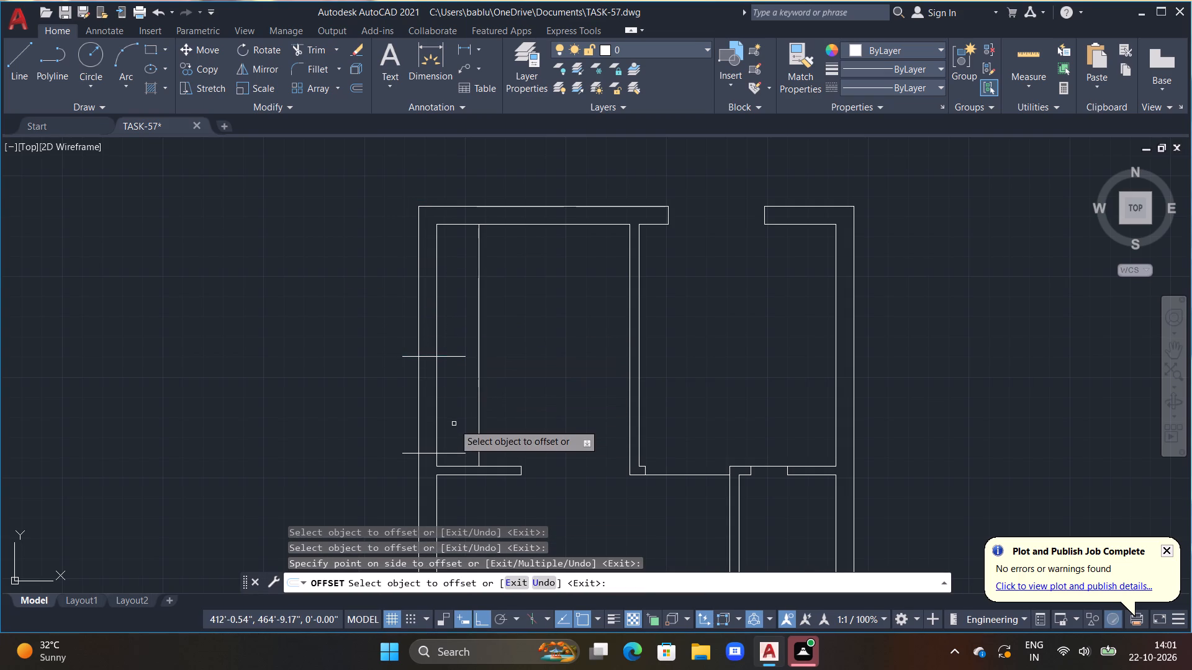
middle_drag(454, 424, 464, 400)
key(Escape)
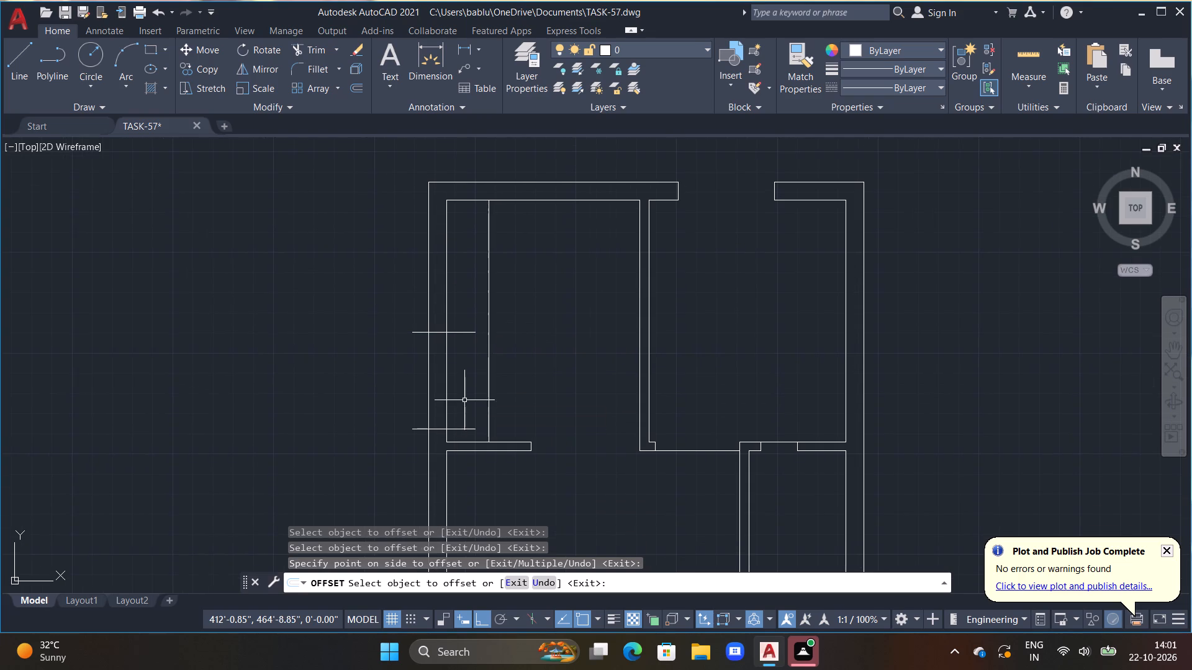
Trim the left outer wall between the two short horizontals and their overhangs to form the top-left room's 4' opening.
key(t)
text(R)
key(space)
drag(458, 434, 460, 378)
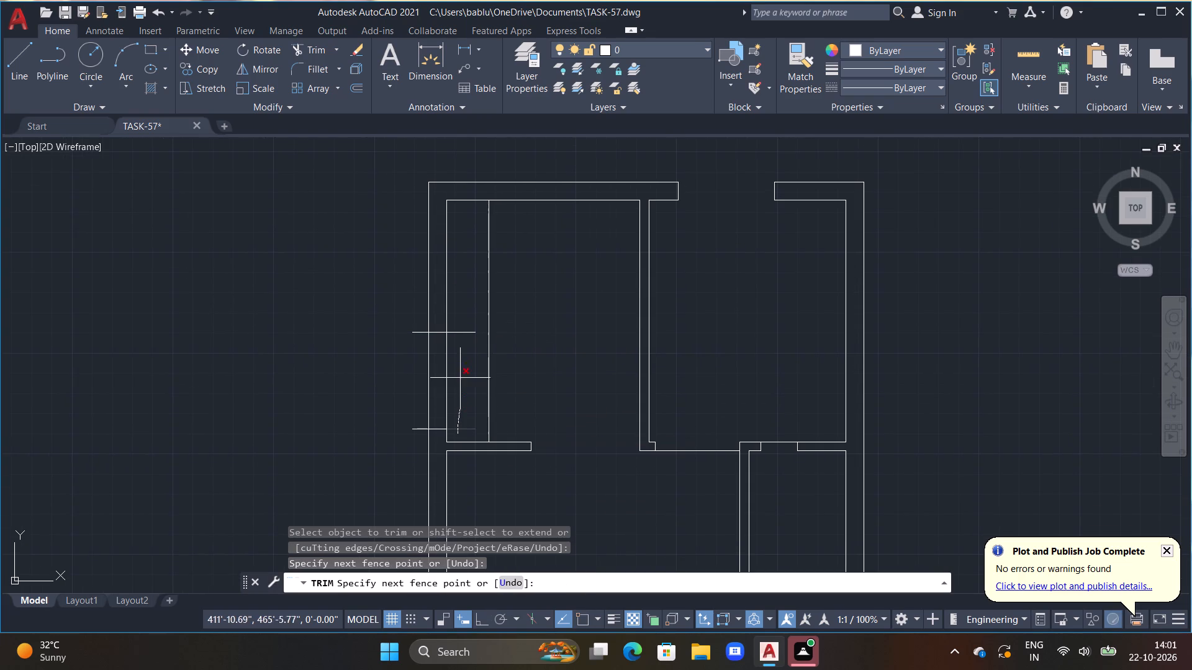
drag(460, 378, 390, 361)
click(413, 333)
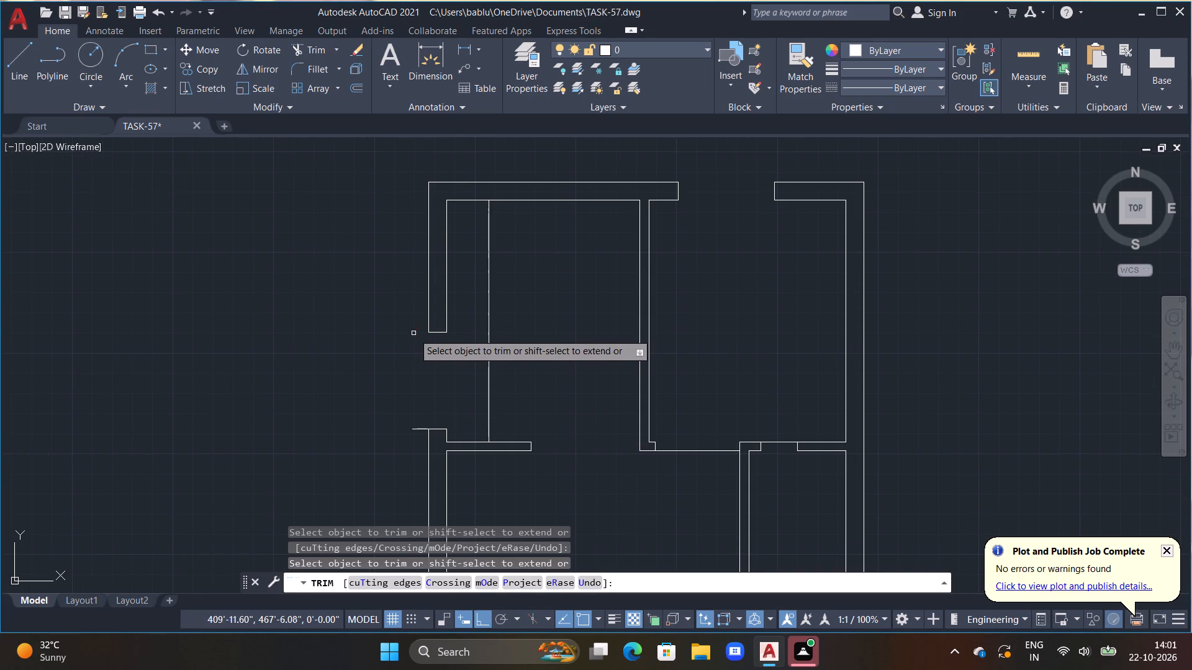
double_click(416, 429)
middle_drag(484, 492, 467, 382)
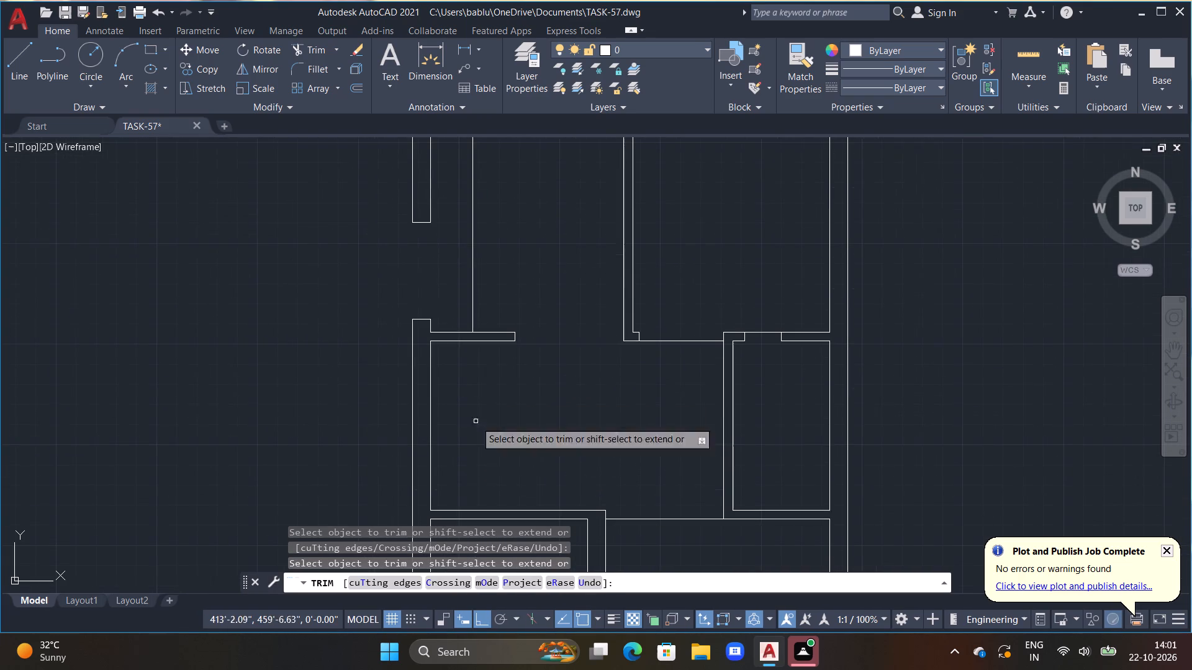
key(Escape)
Draw a short horizontal line across the left outer wall of the room below, just above its lower wall.
middle_drag(472, 448, 466, 367)
key(Escape)
key(Escape)
middle_drag(472, 405, 474, 405)
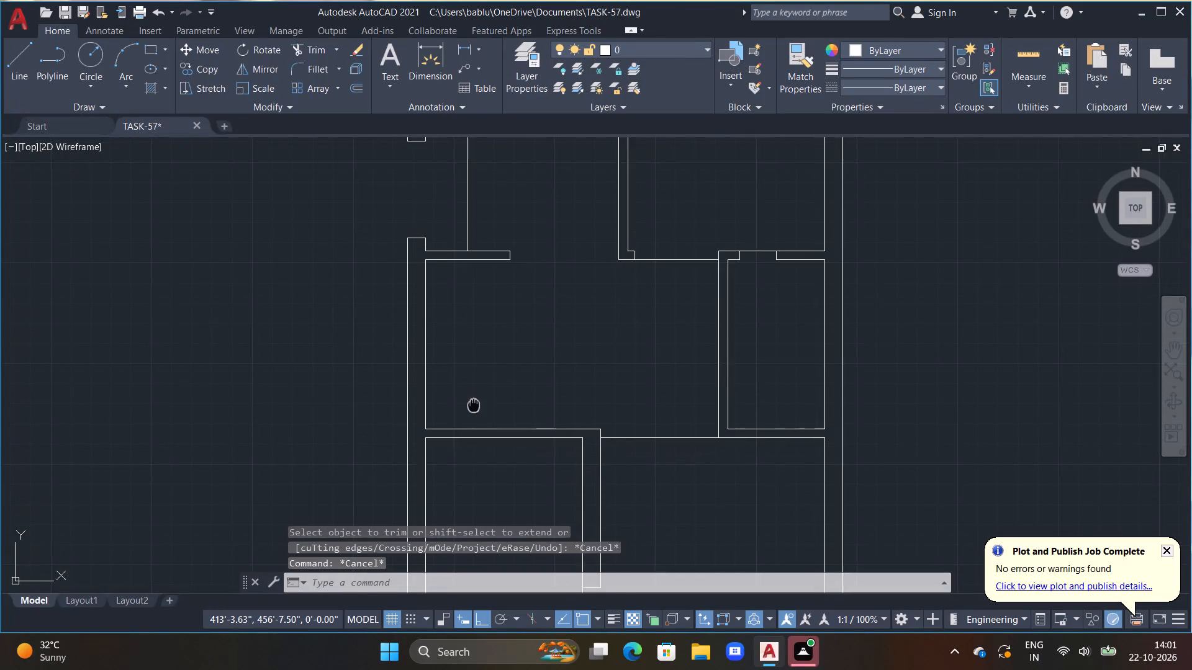
middle_drag(474, 405, 542, 378)
text(L)
key(space)
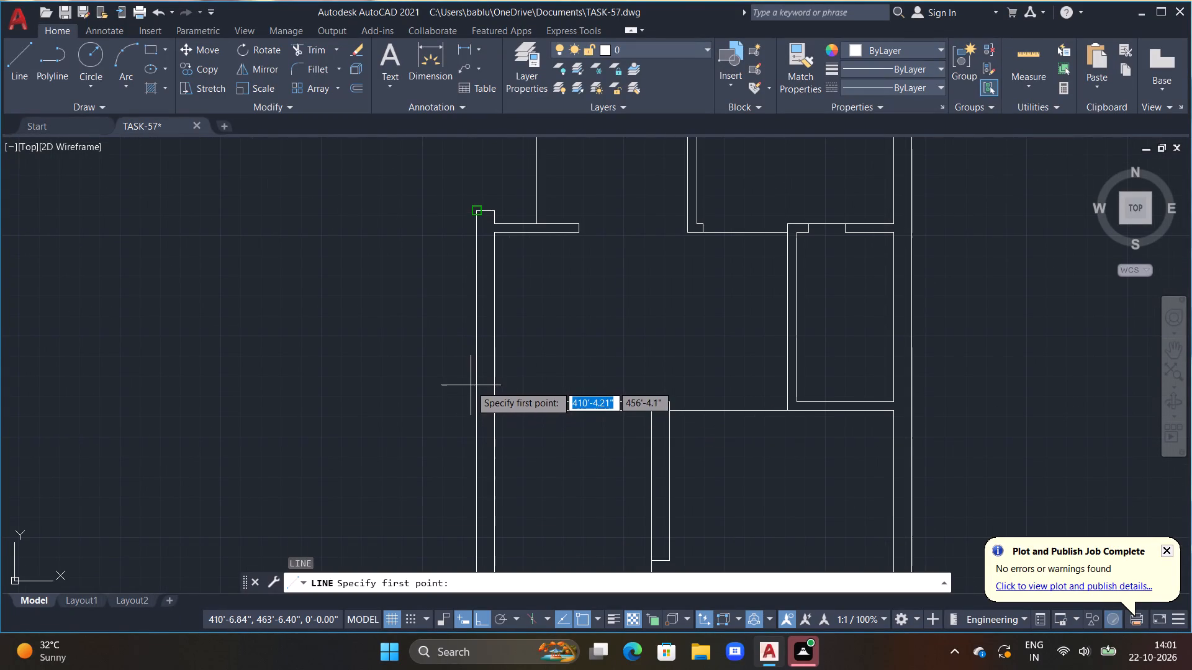
click(461, 377)
click(524, 375)
key(Escape)
Offset the new short horizontal line 4' upward along the left outer wall.
text(OFF)
key(space)
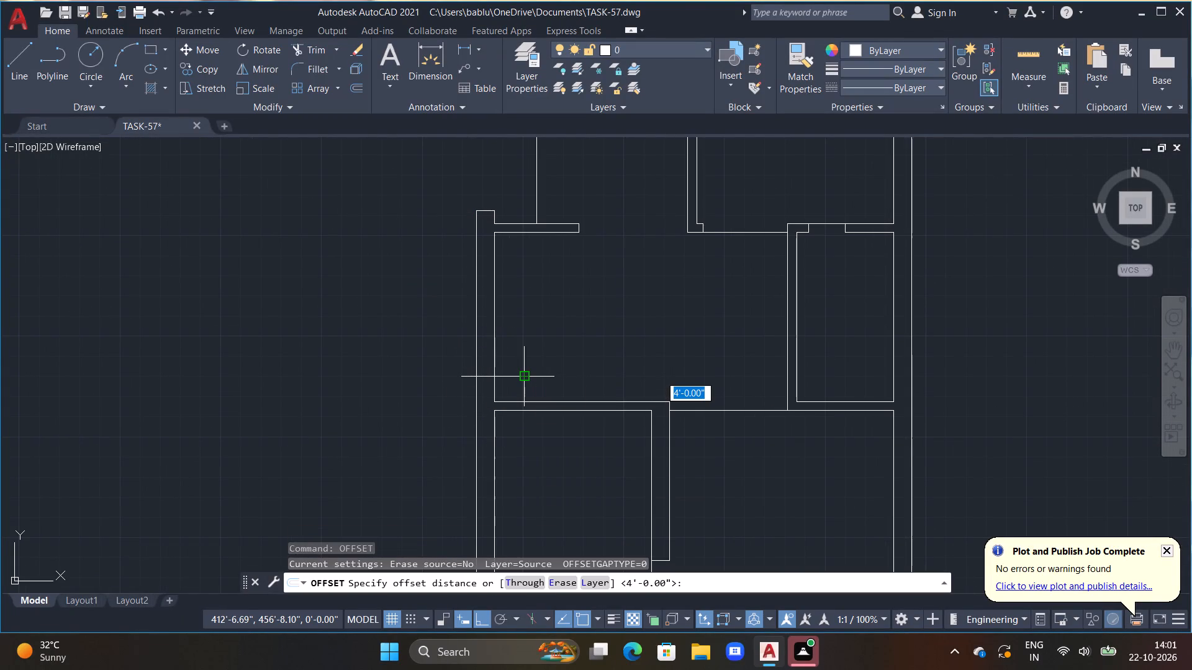
text(4')
key(Return)
click(515, 376)
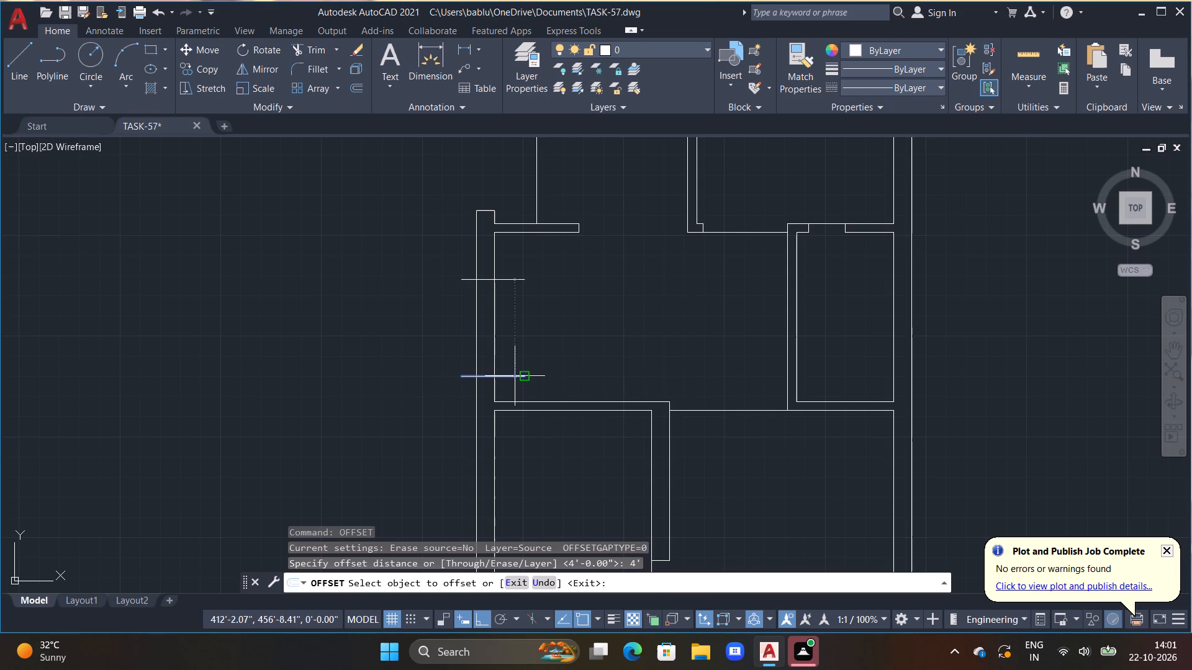
click(505, 308)
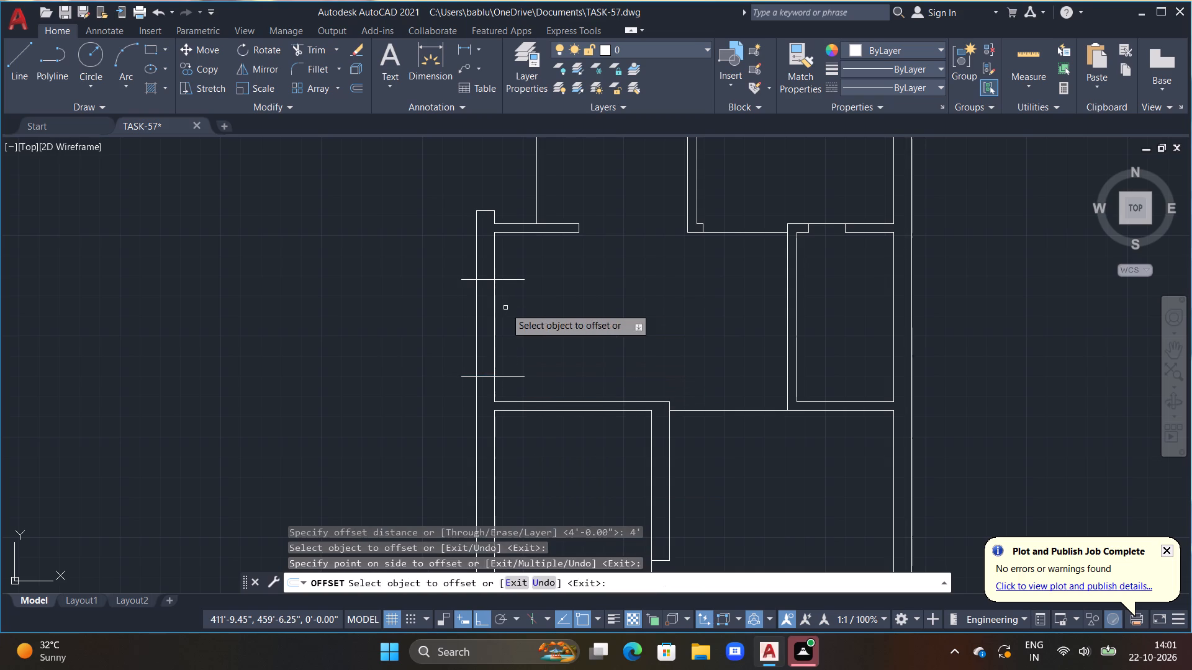
key(Escape)
Trim the left outer wall between these two lines and their overhangs to form a second 4' opening.
text(TR)
key(space)
drag(500, 269, 501, 310)
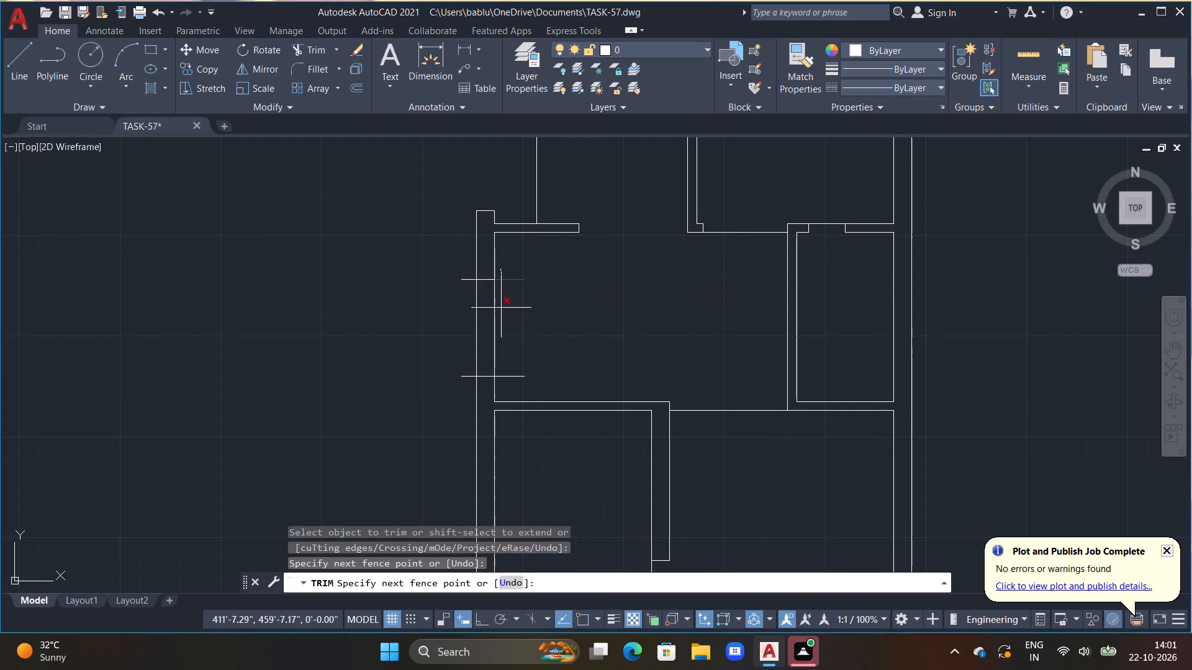
drag(501, 310, 454, 314)
drag(463, 377, 463, 370)
click(471, 278)
key(Escape)
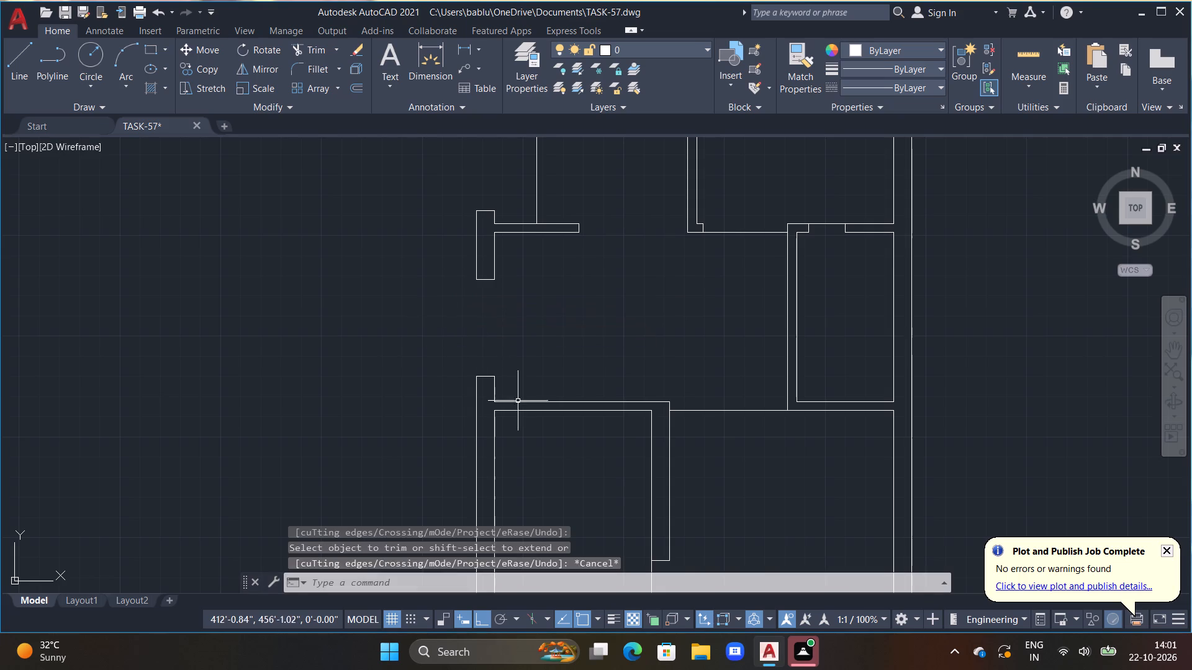
key(Escape)
Draw a short horizontal line across the right outer wall of the bottom-right room, just above the lower corner.
middle_drag(538, 454, 448, 269)
key(Escape)
scroll(466, 357, down, 1)
middle_drag(593, 400, 436, 239)
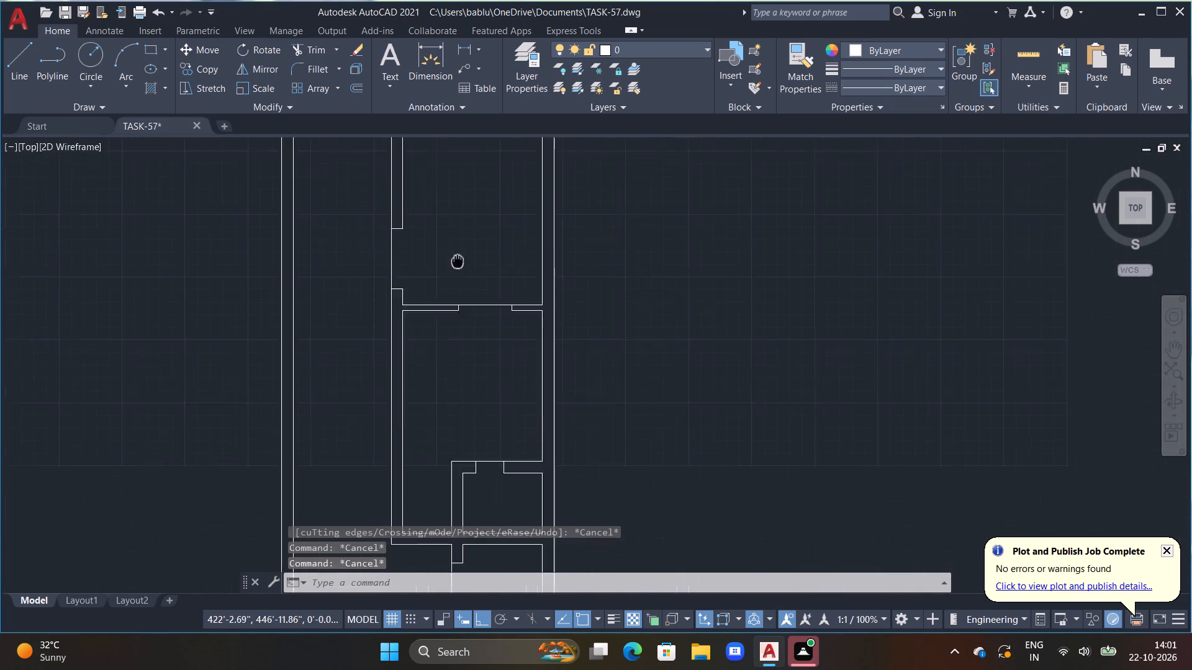
middle_drag(436, 239, 369, 155)
scroll(390, 295, down, 1)
middle_drag(398, 339, 430, 418)
middle_drag(428, 415, 397, 359)
scroll(417, 421, up, 2)
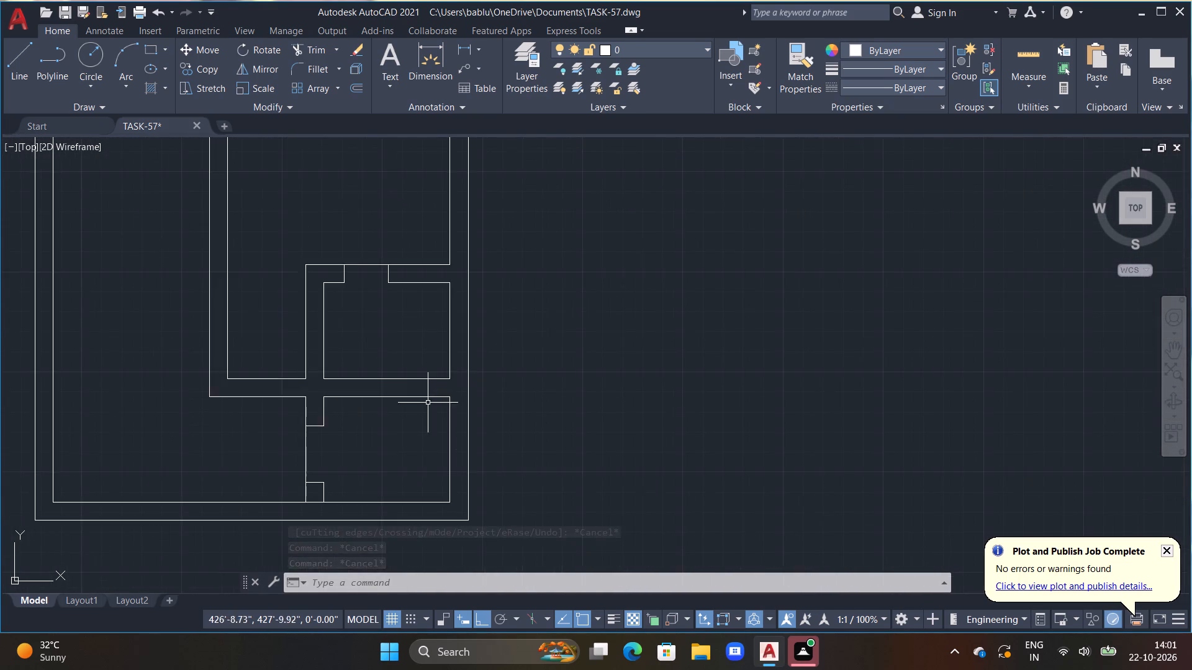
middle_drag(435, 415, 436, 262)
scroll(436, 337, up, 2)
text(L)
key(space)
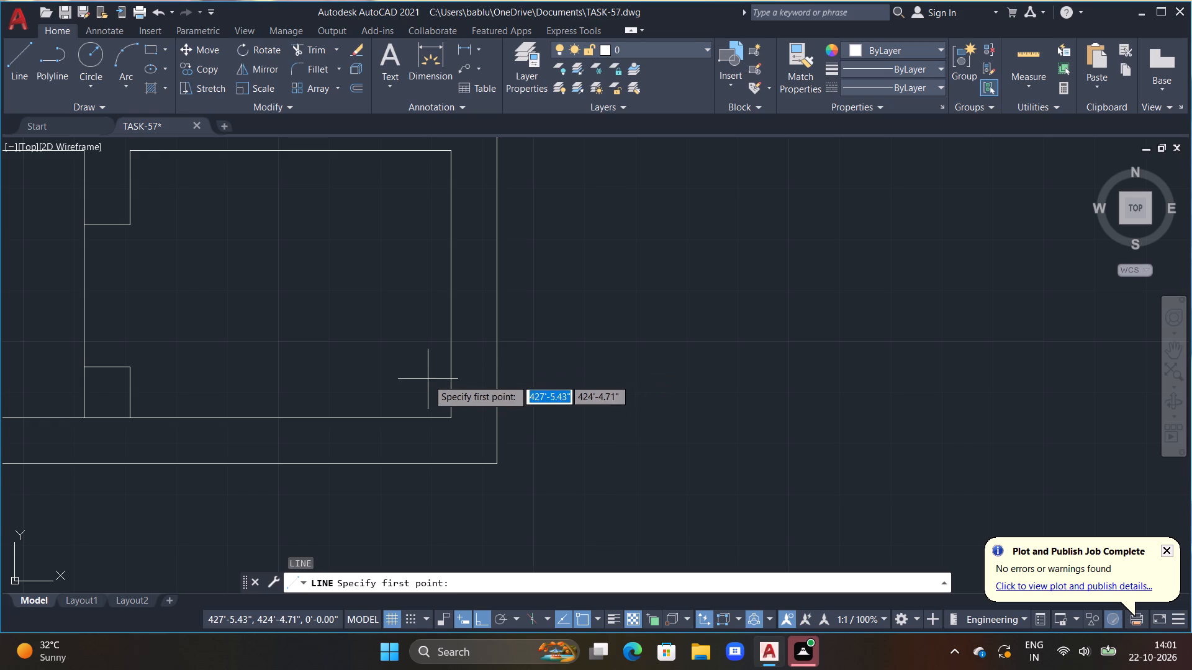
click(433, 364)
click(521, 362)
key(Escape)
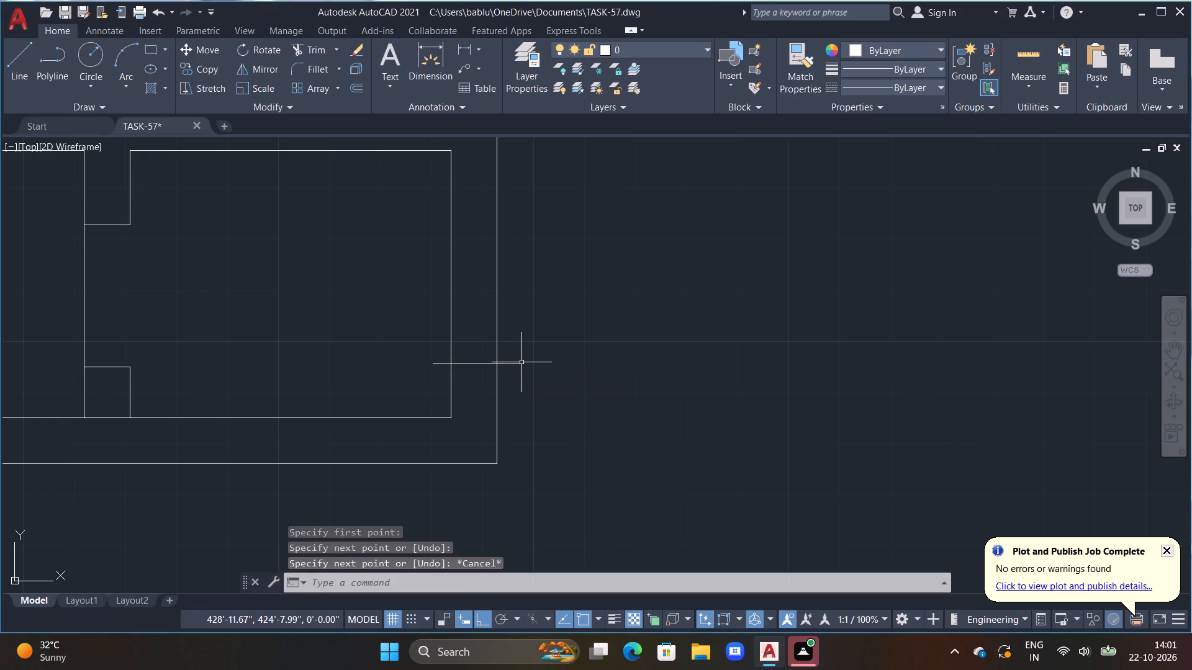
Offset the short line across the bottom-right room's right wall 2' upward.
text(OFF)
key(space)
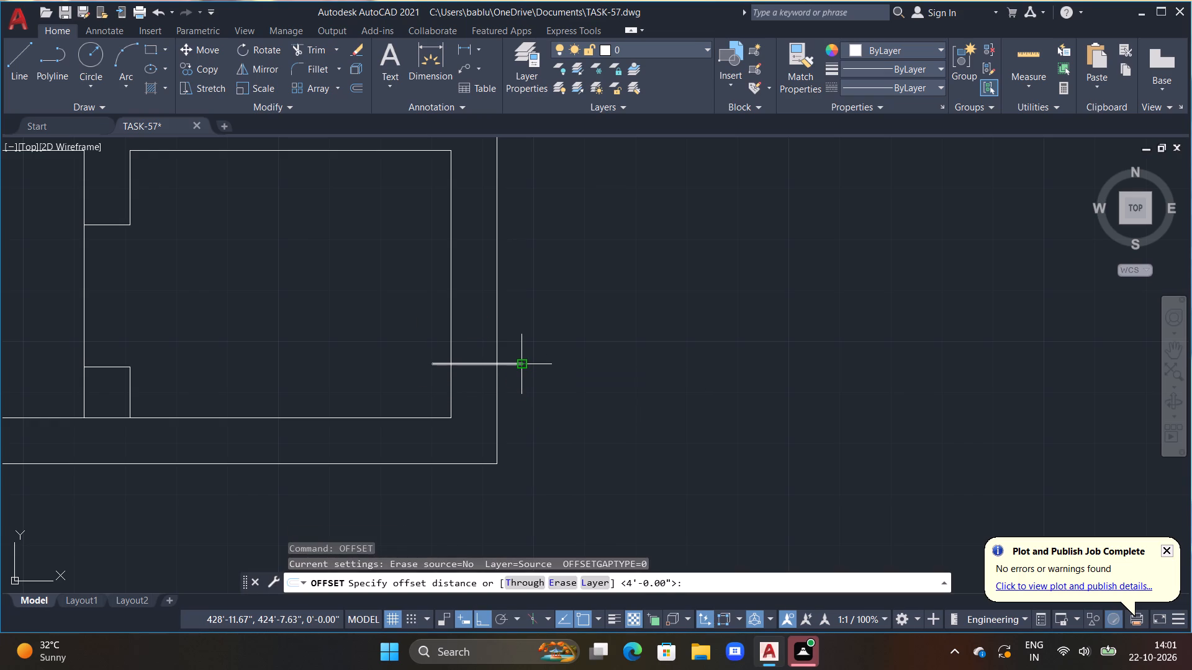
text(3')
key(Return)
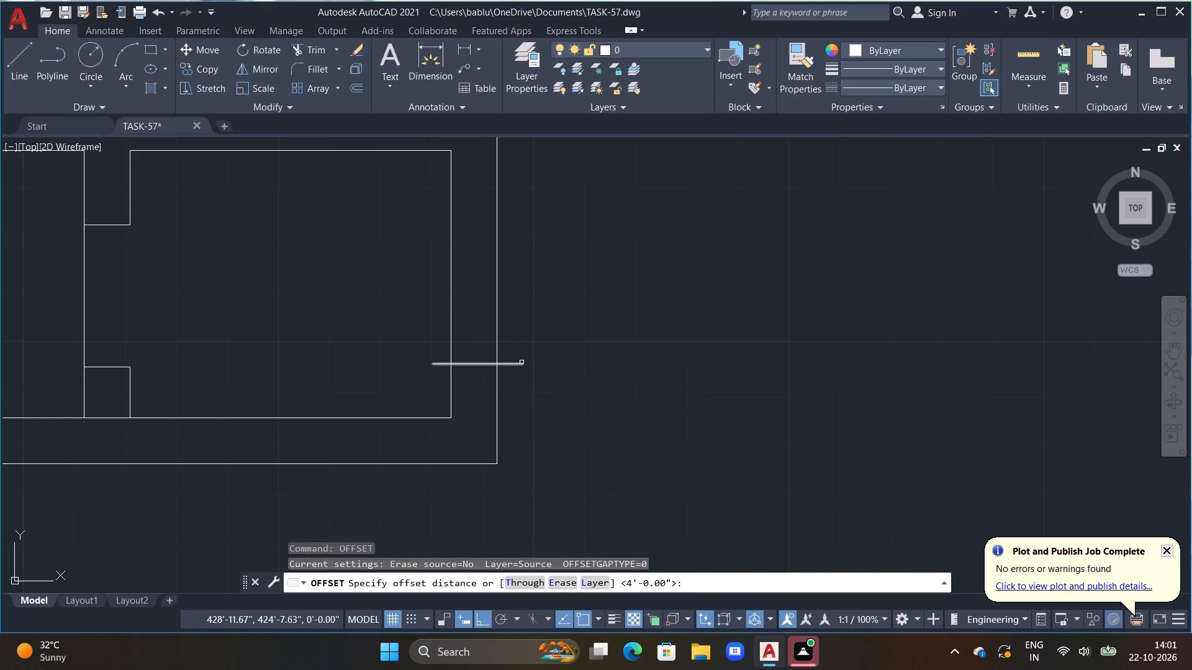
click(521, 362)
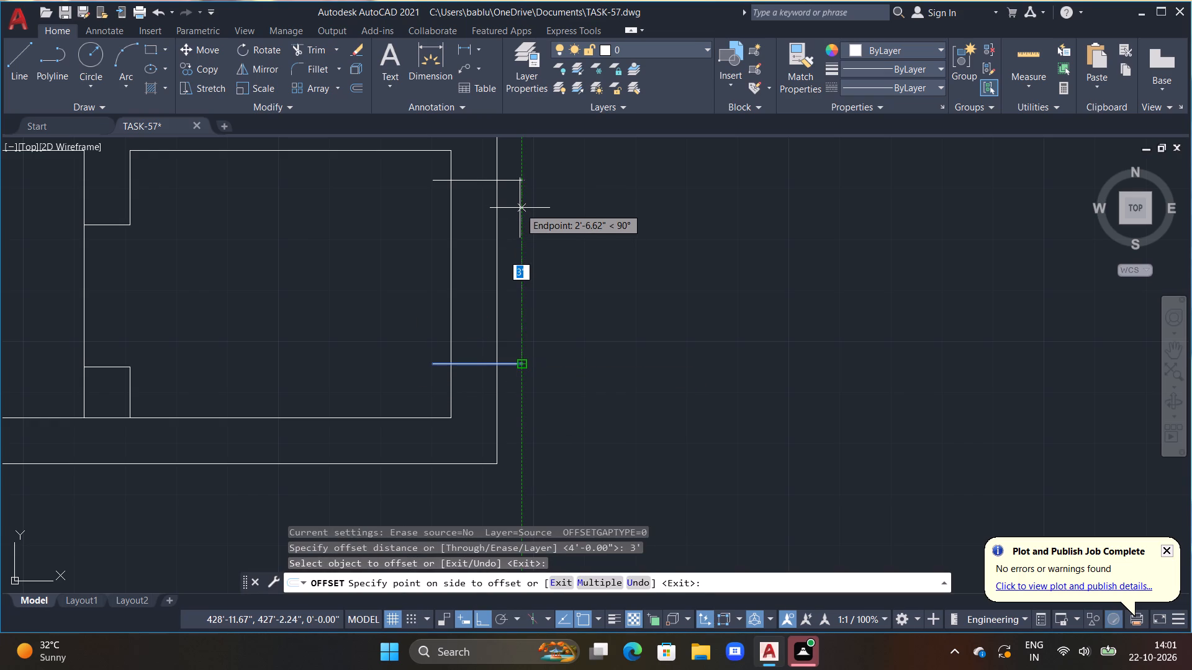
text(2')
key(Return)
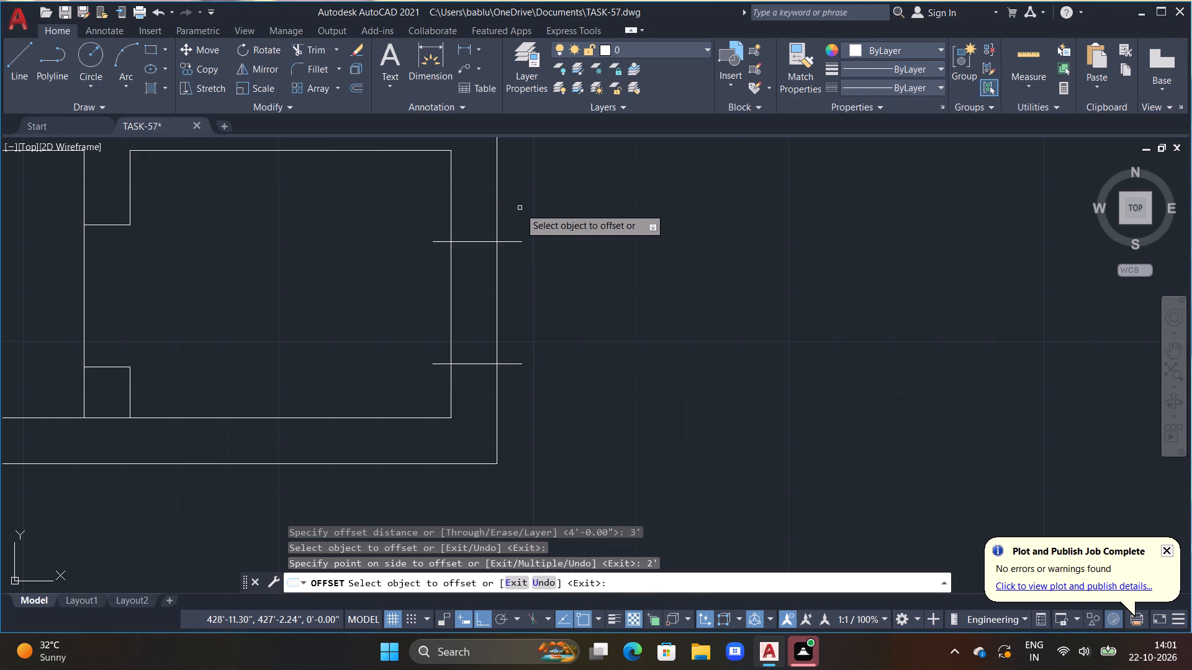
scroll(531, 218, down, 1)
key(Escape)
Trim the right outer wall between the two short lines and their overhangs to form the bottom-right room's 2' opening.
text(TR)
key(space)
key(space)
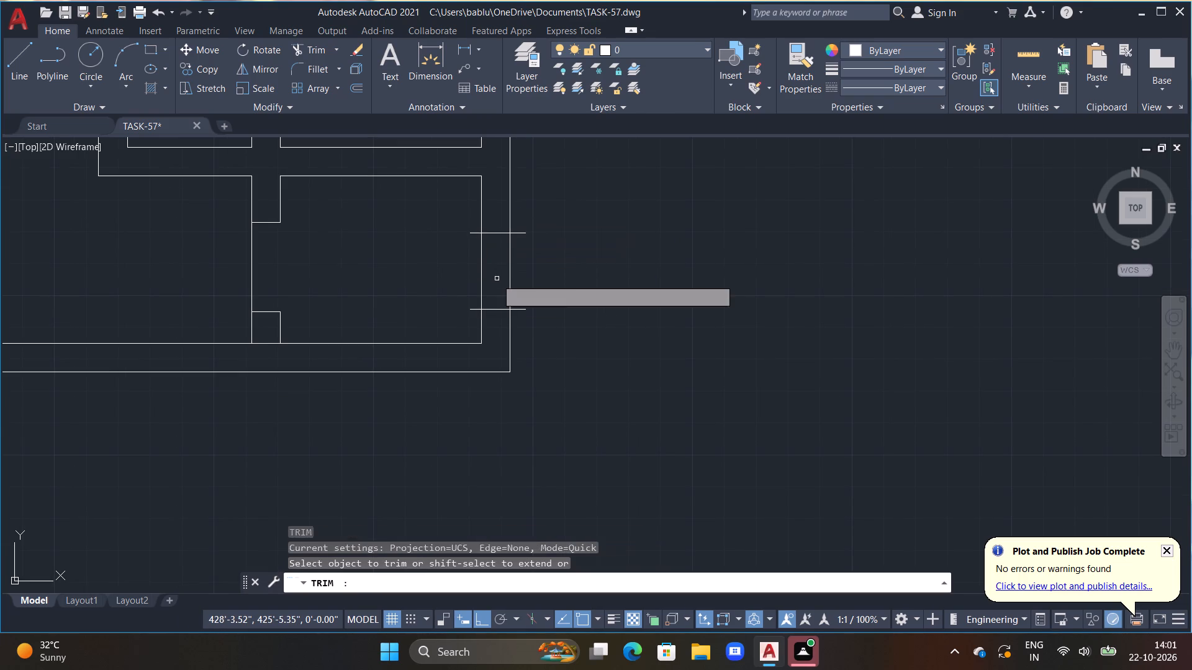
drag(518, 220, 448, 261)
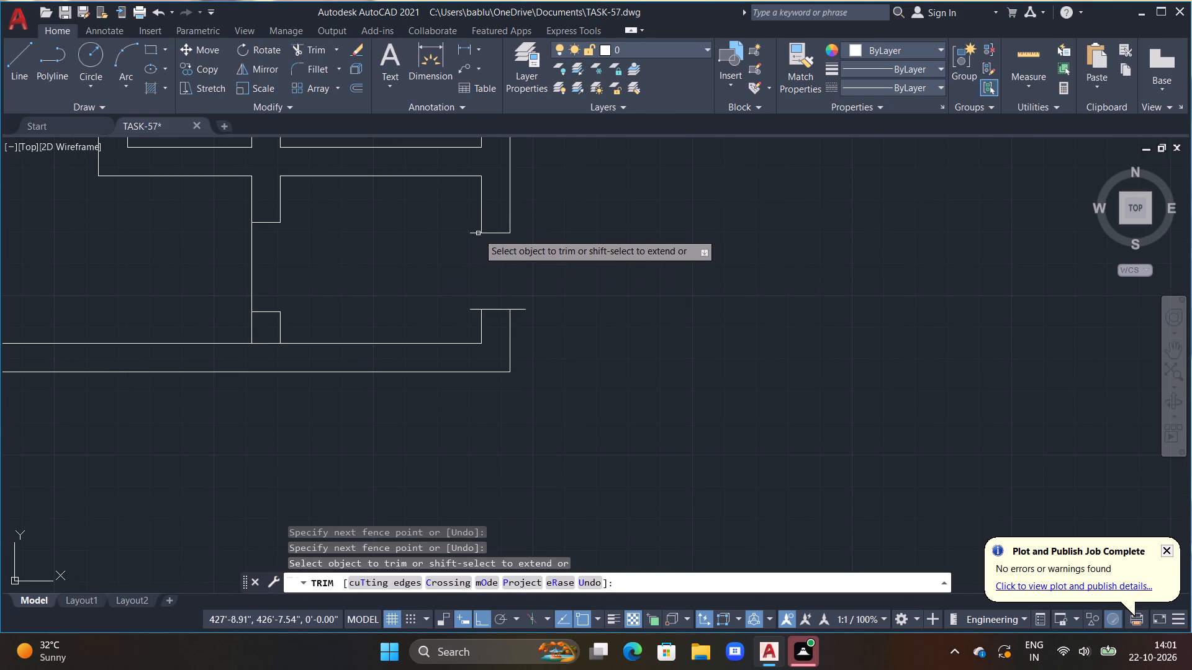
click(476, 231)
click(472, 310)
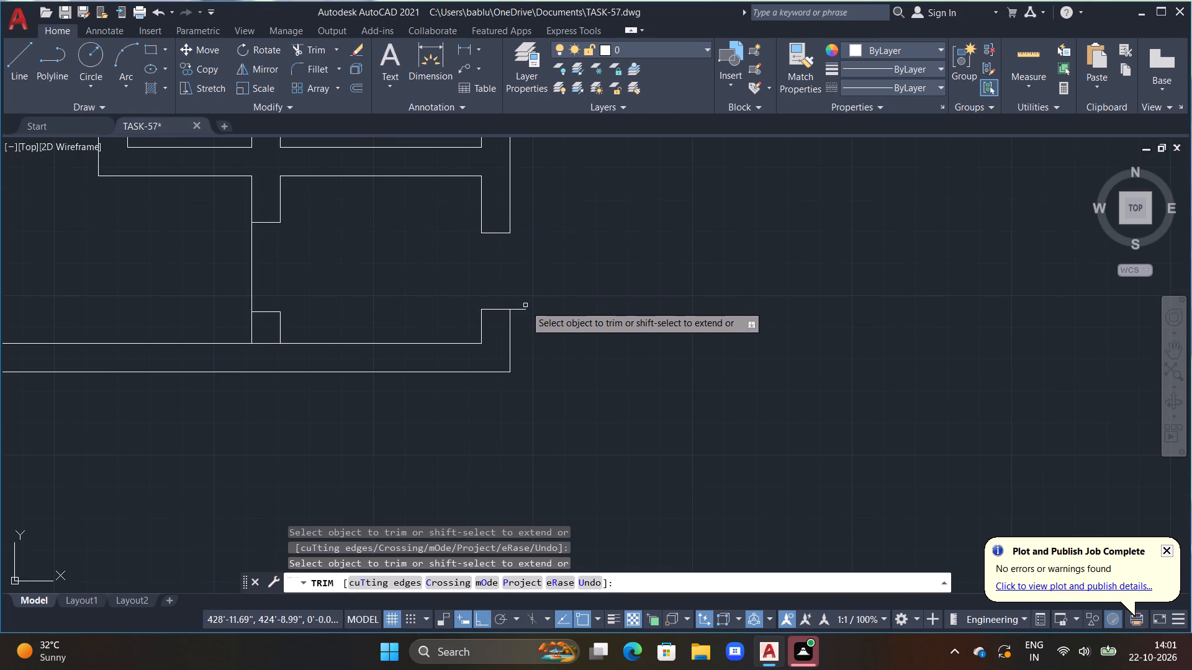
click(523, 311)
middle_drag(545, 268, 586, 376)
key(Escape)
middle_drag(581, 271, 589, 300)
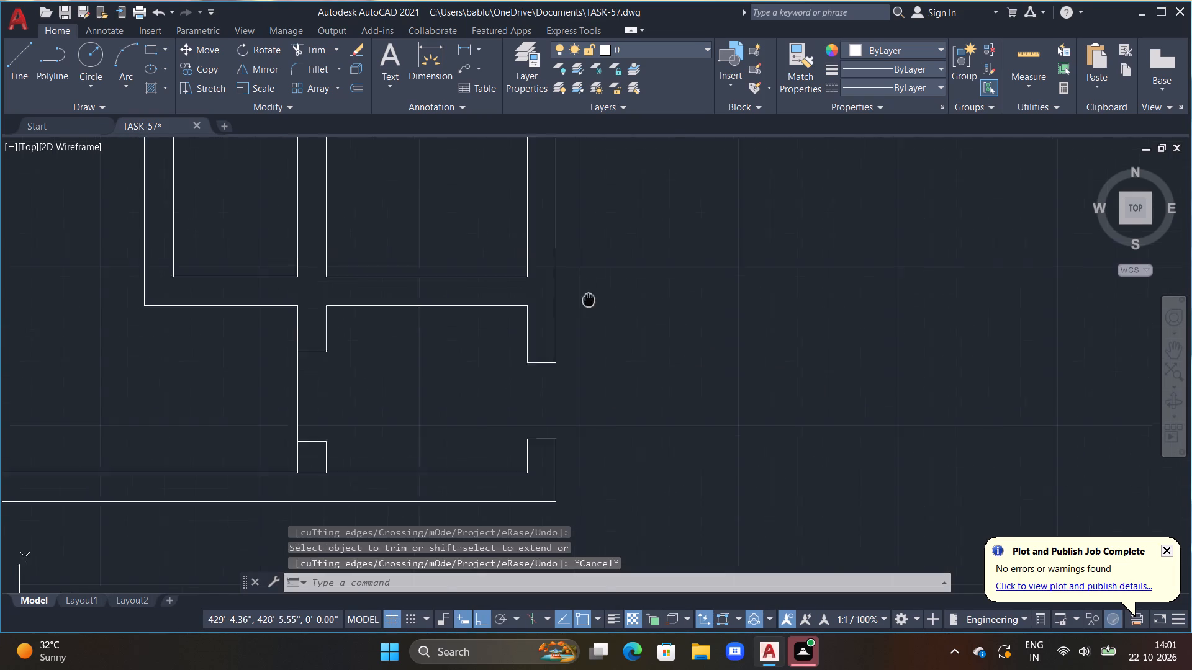
Draw a short horizontal line across the right outer wall of the small room directly above the bottom-right room, near its lower corner.
middle_drag(589, 300, 610, 348)
scroll(611, 331, down, 2)
key(Escape)
scroll(608, 303, up, 2)
text(L)
key(space)
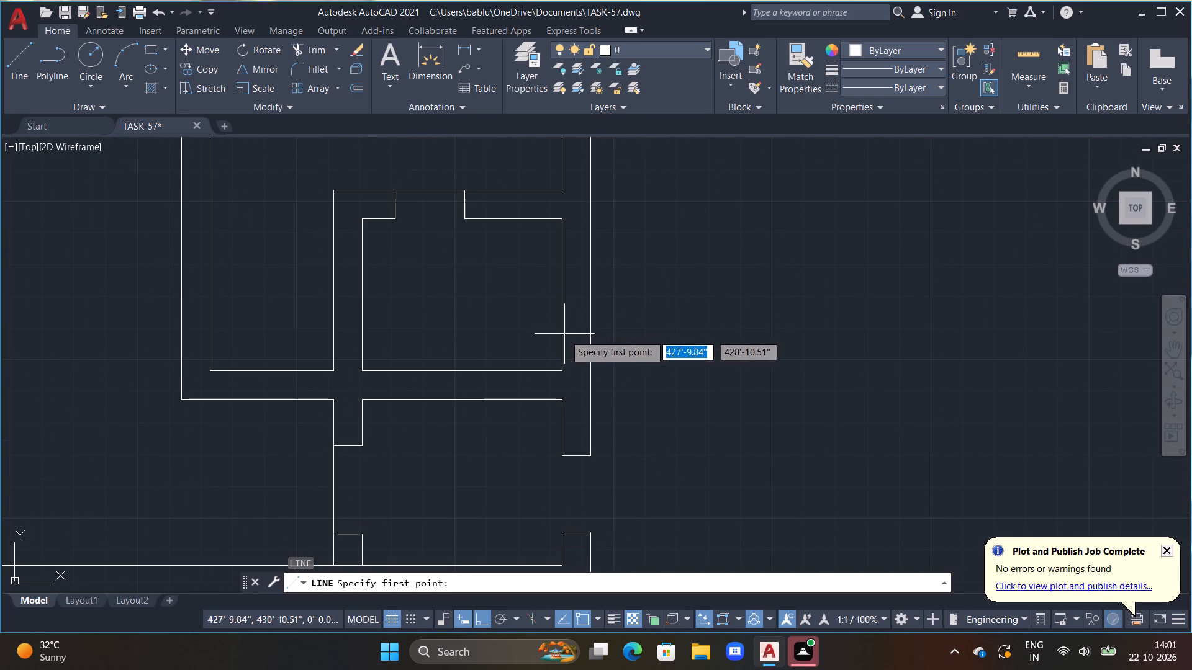
click(544, 333)
click(610, 328)
key(Escape)
Offset the short line across this small room's right wall 2' upward.
text(OFF 2')
key(Return)
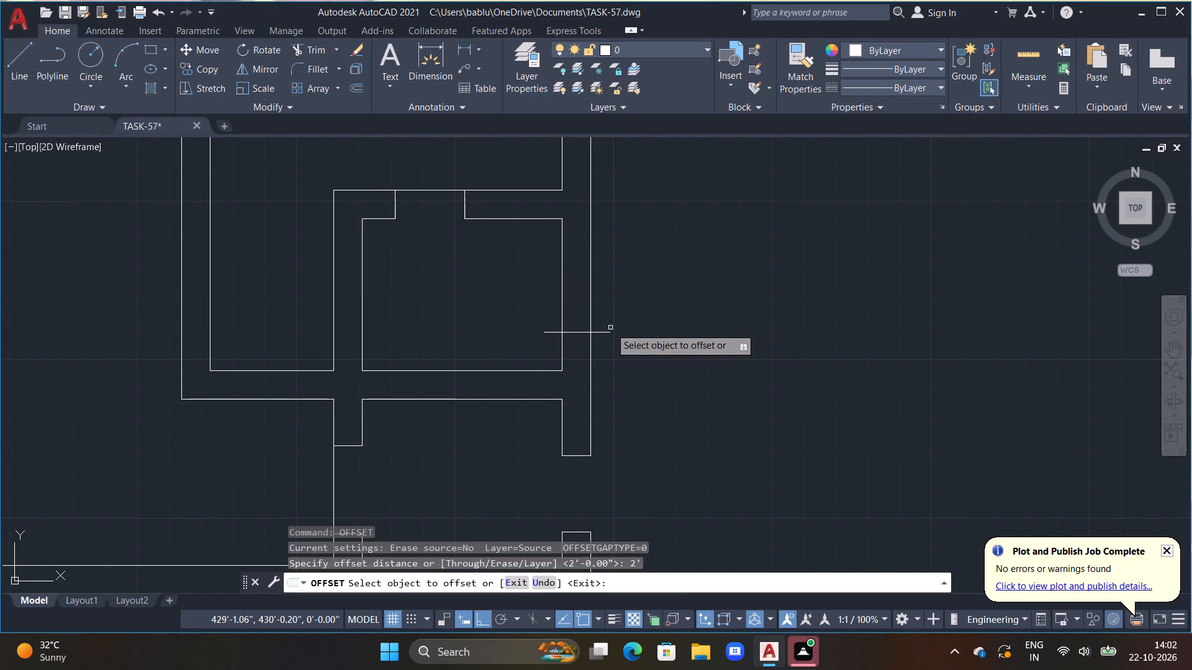
click(611, 335)
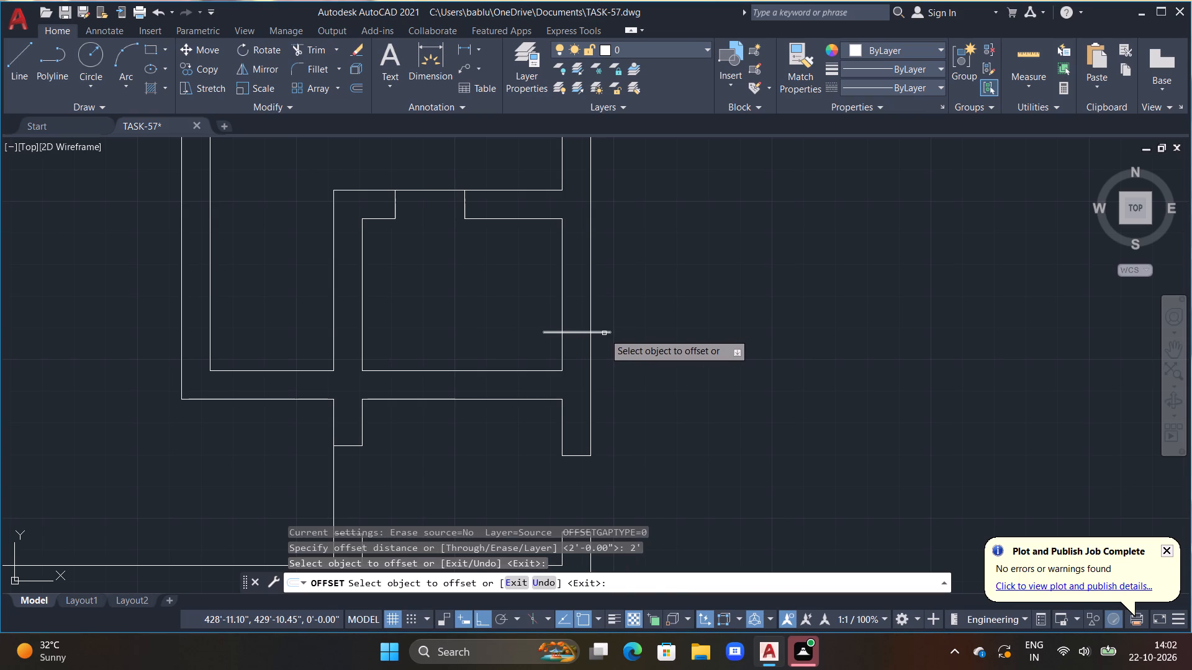
click(604, 333)
click(598, 291)
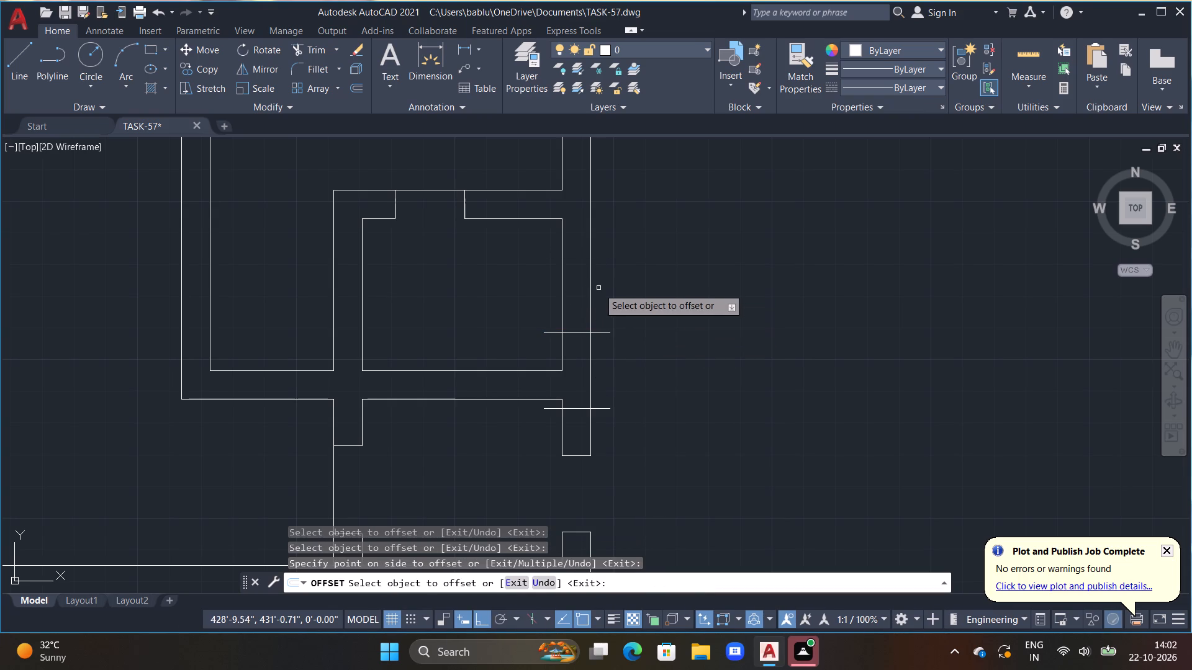
key(ctrl+z)
click(600, 330)
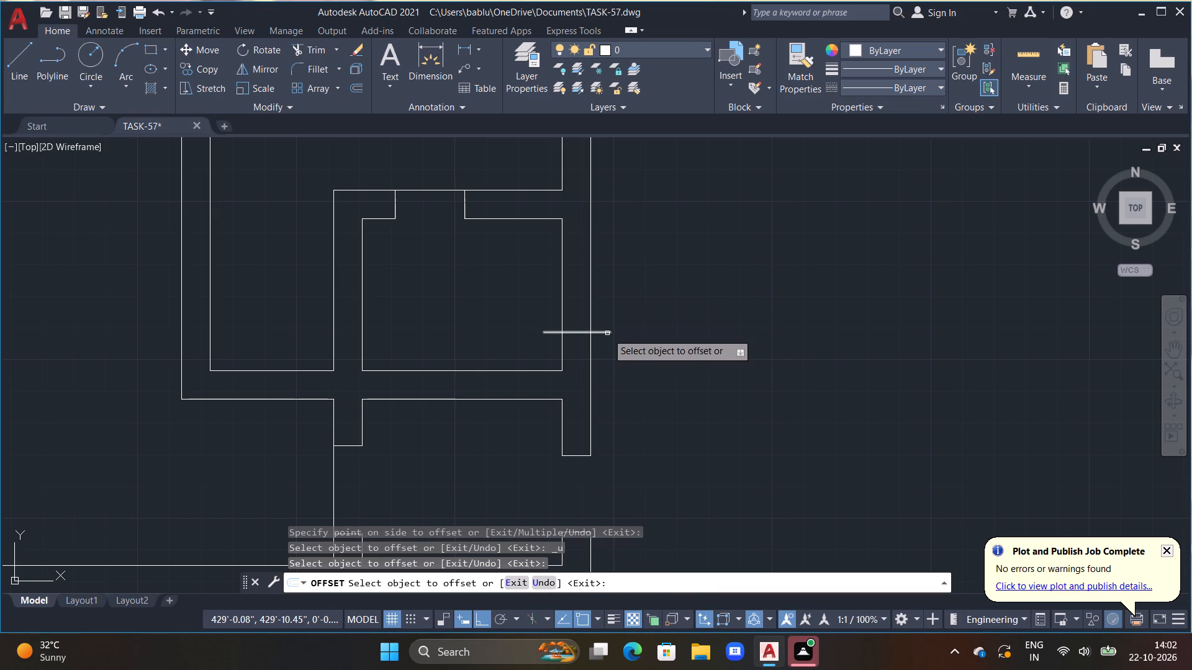
drag(607, 333, 607, 324)
click(607, 295)
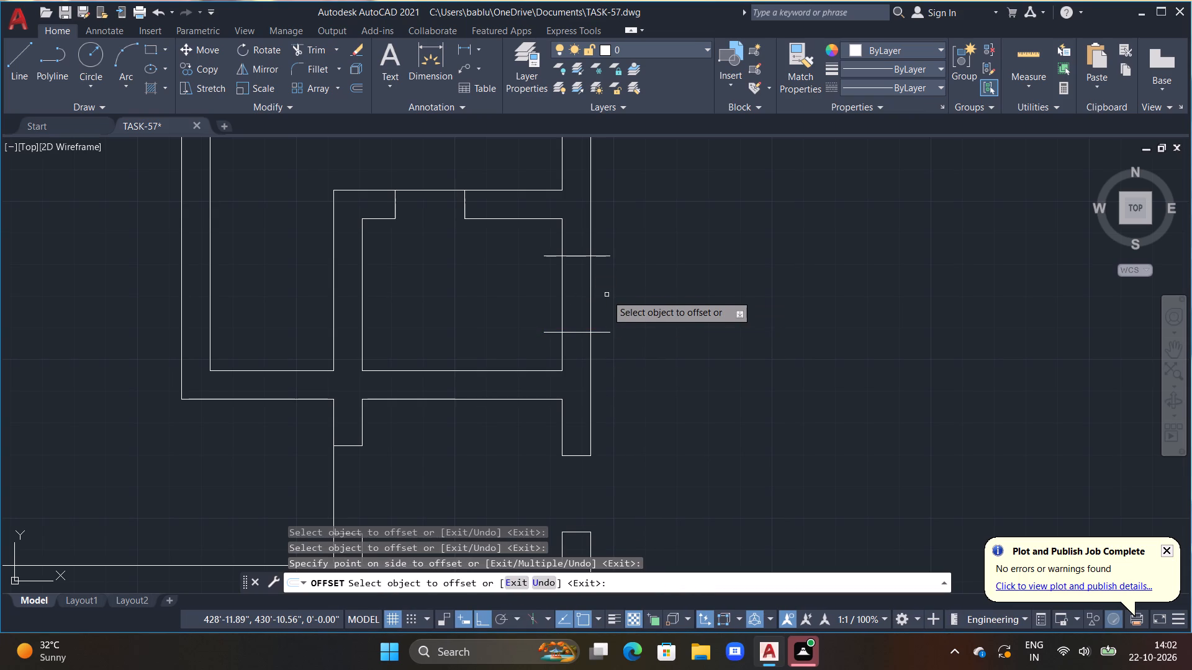
key(r)
key(Escape)
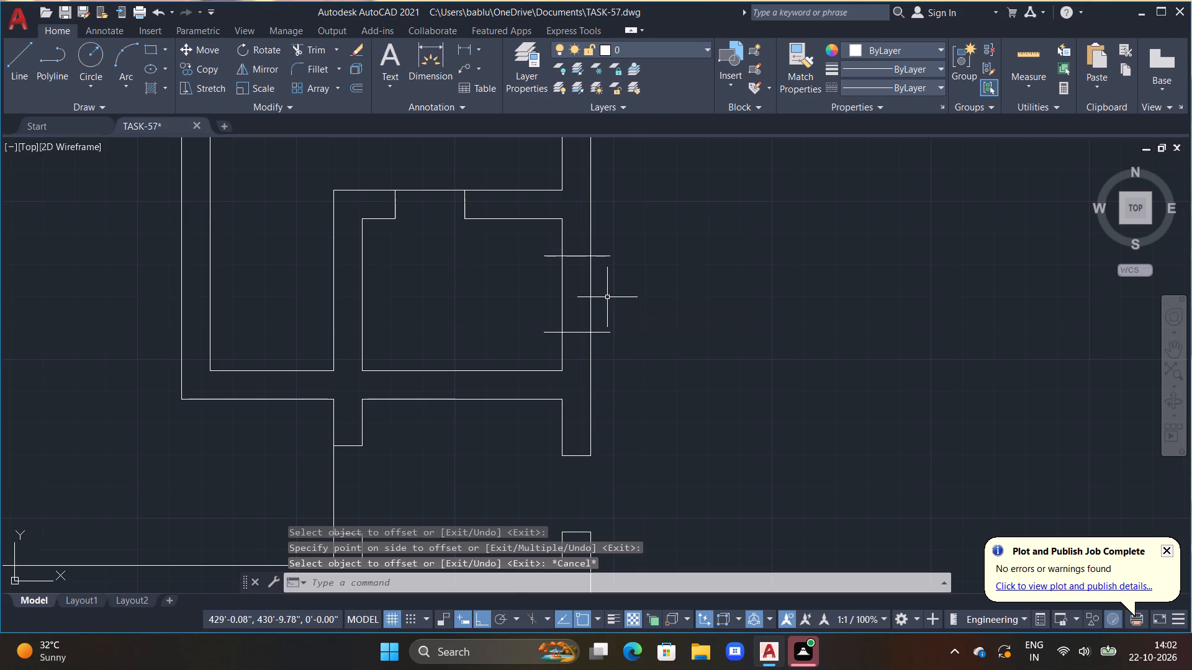
Trim the right outer wall between the two short lines and their overhangs to form this small room's 2' opening.
text(TR)
key(space)
drag(597, 244, 533, 290)
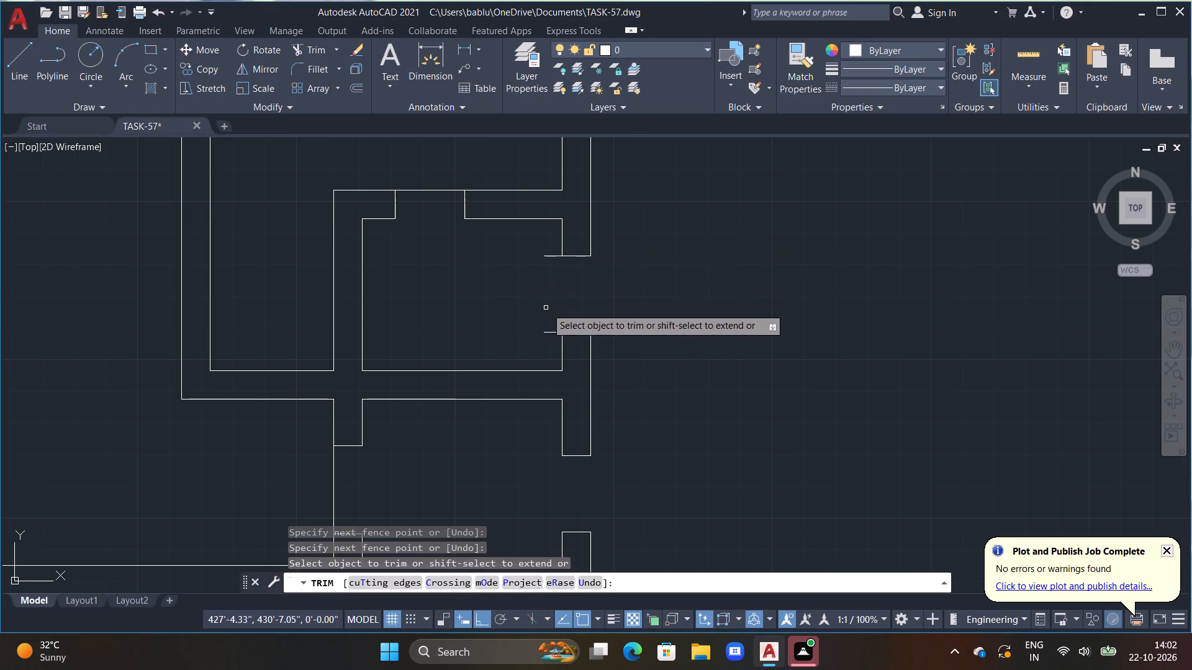
drag(556, 333, 550, 305)
click(548, 256)
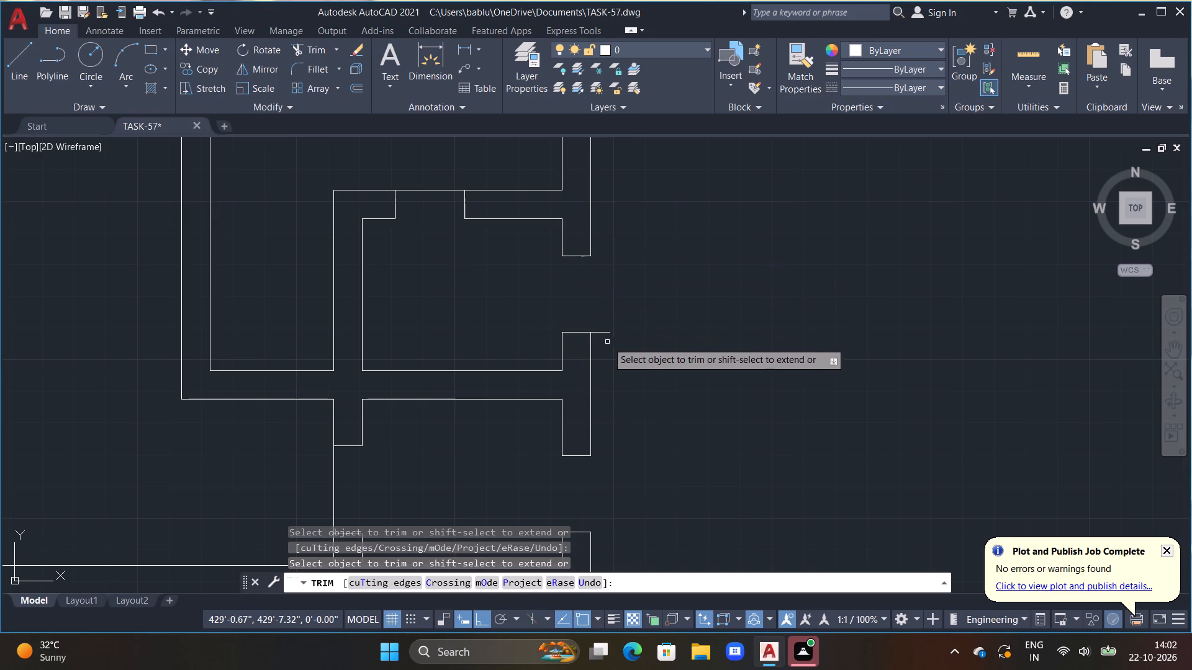
click(602, 333)
scroll(620, 314, down, 2)
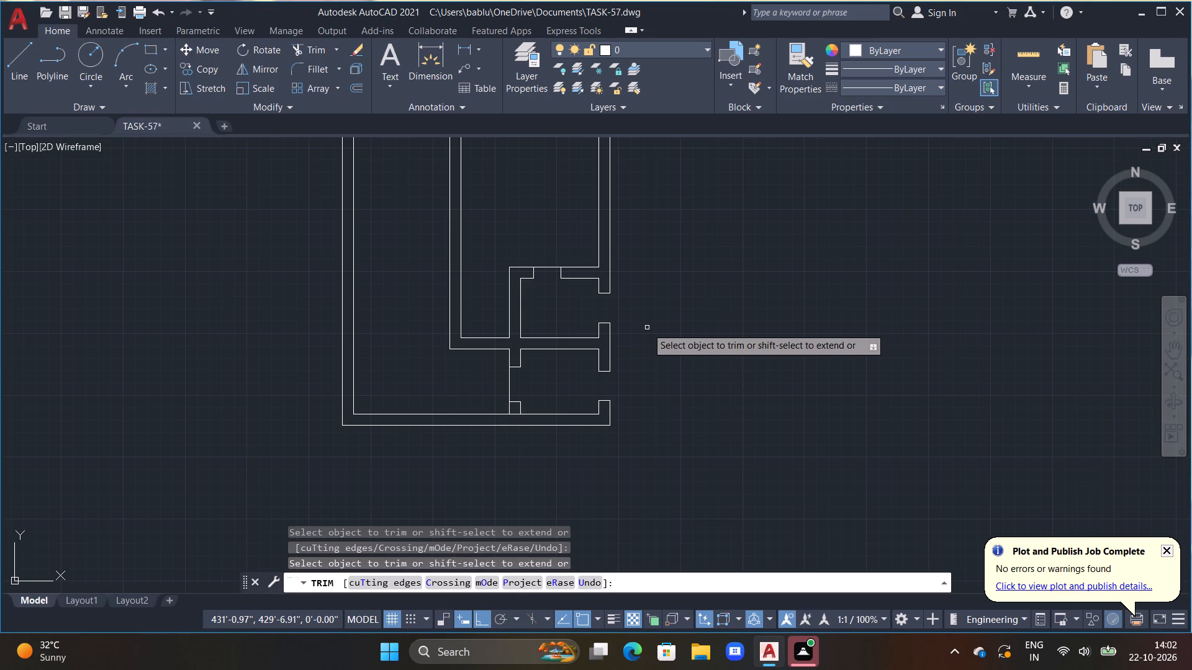
middle_drag(632, 333, 603, 437)
key(Escape)
key(Escape)
key(Escape)
key(Escape)
key(Escape)
key(Escape)
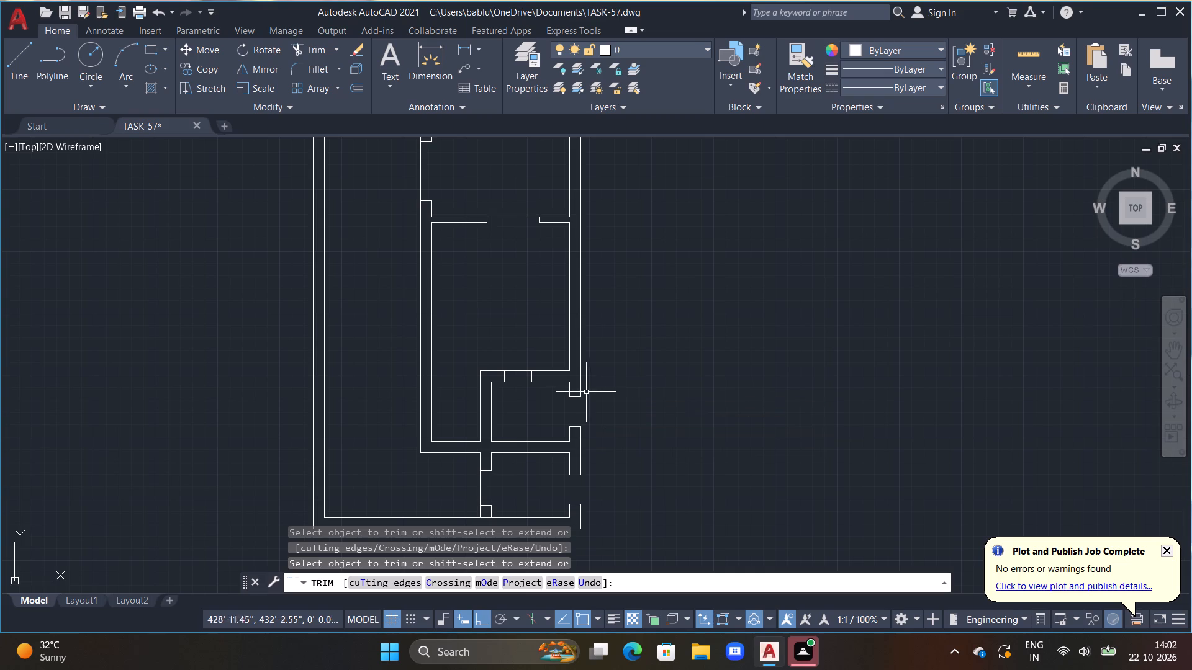
Draw a short horizontal line about 1'-6" long across the right outer wall, just above the small room's top wall.
scroll(559, 373, up, 3)
middle_drag(605, 341, 590, 430)
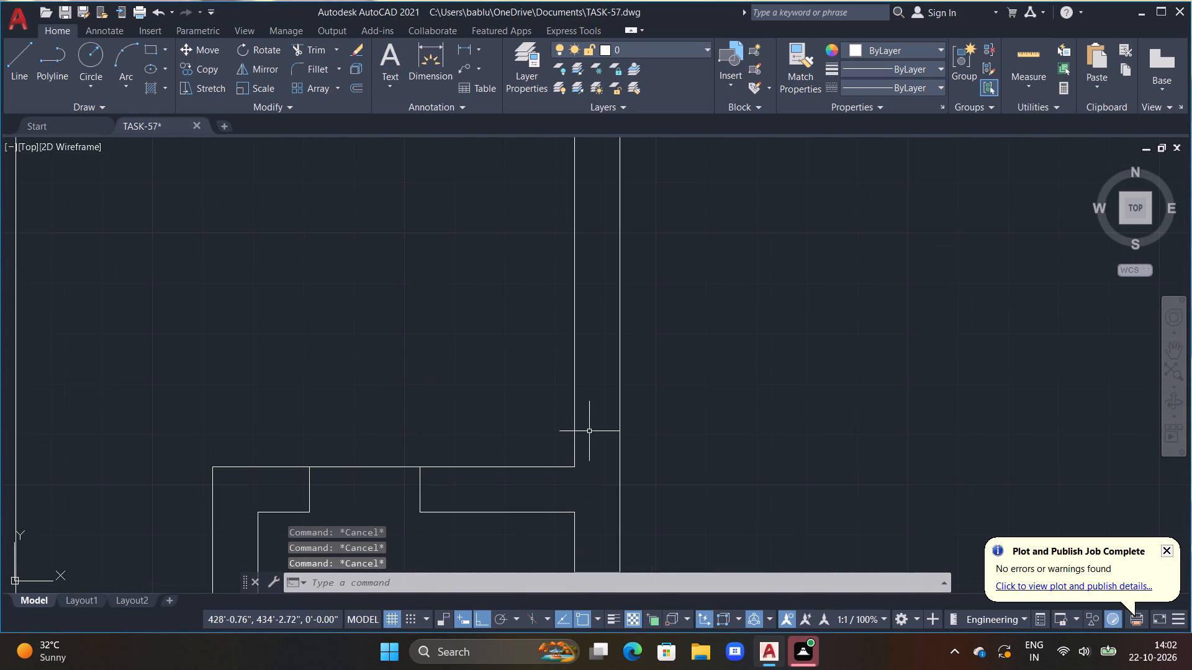
key(l)
key(space)
drag(555, 311, 582, 312)
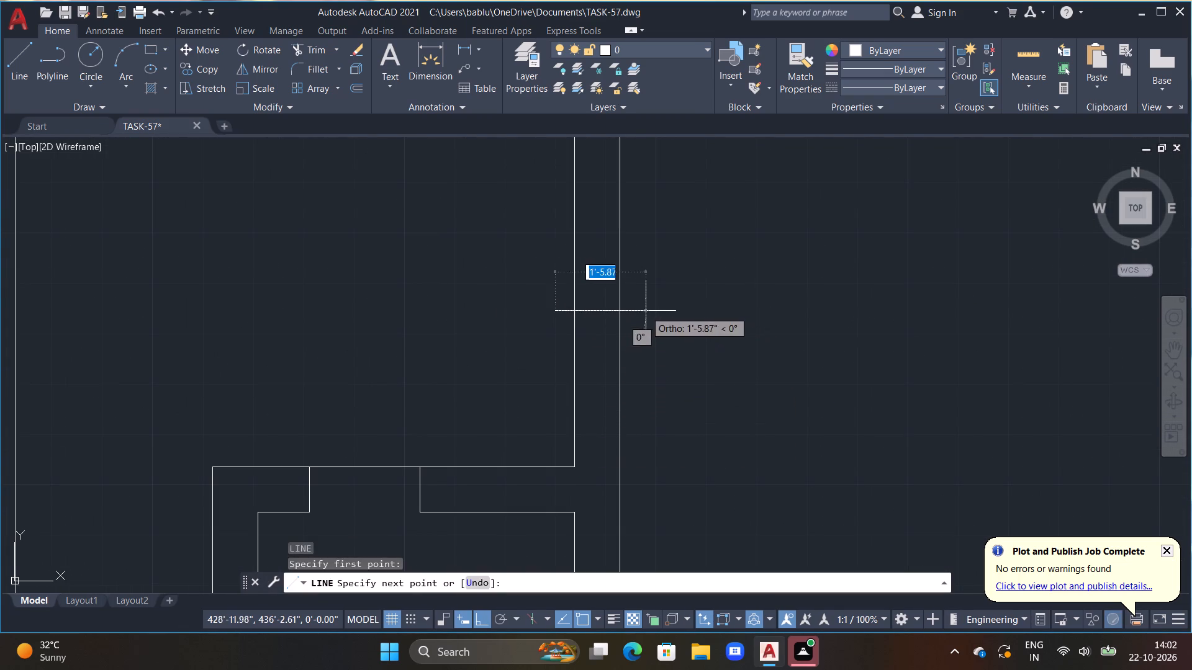
click(647, 311)
key(Escape)
Offset this short line across the right outer wall 4' upward.
text(OFF 4')
key(Return)
click(630, 312)
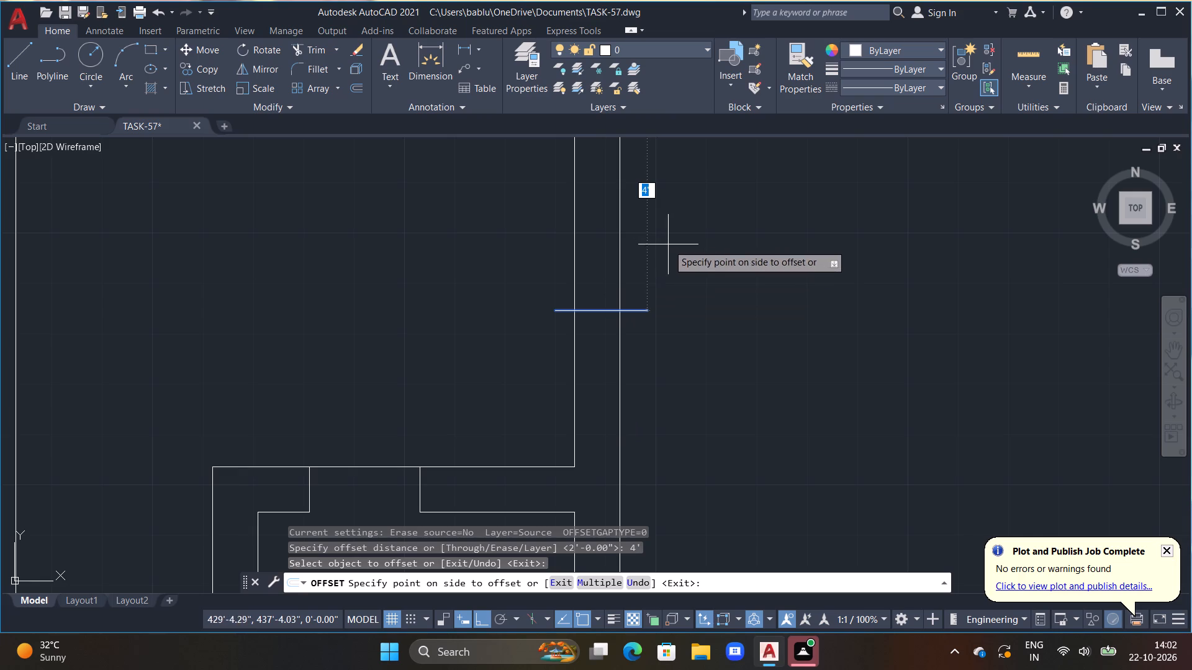
middle_drag(673, 245, 674, 391)
scroll(669, 283, down, 1)
click(658, 247)
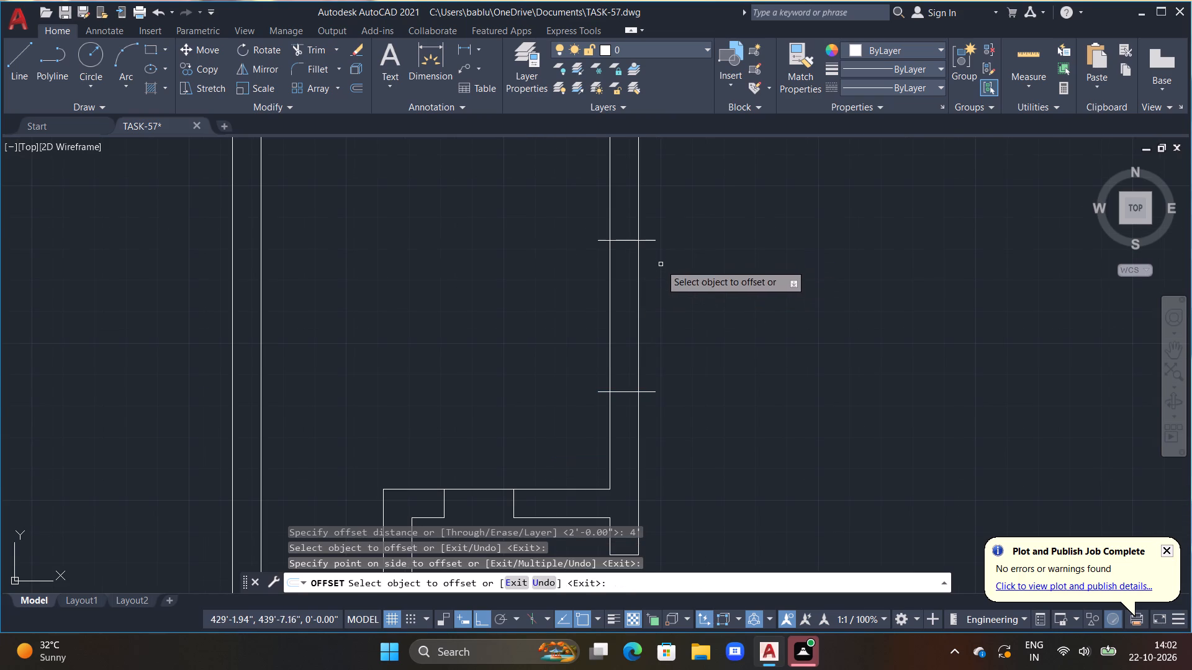
key(Escape)
Trim the right outer wall between the two lines and their overhangs to form a 4' opening above the small room.
text(TR)
key(space)
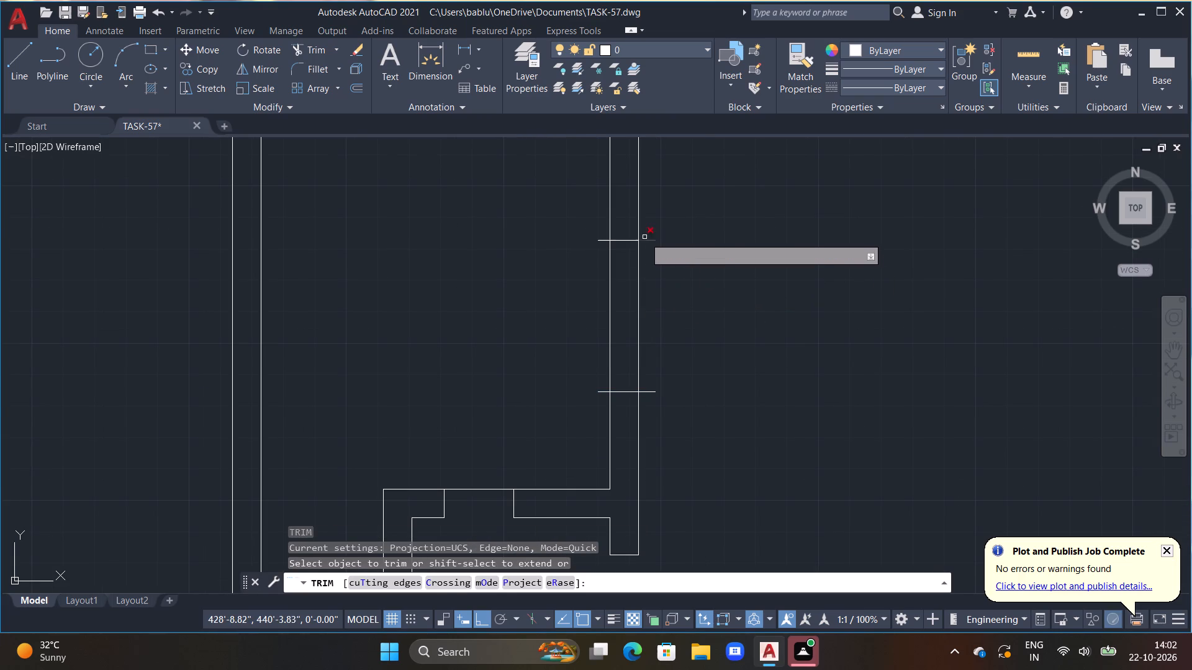
drag(644, 234, 605, 287)
drag(598, 238, 666, 374)
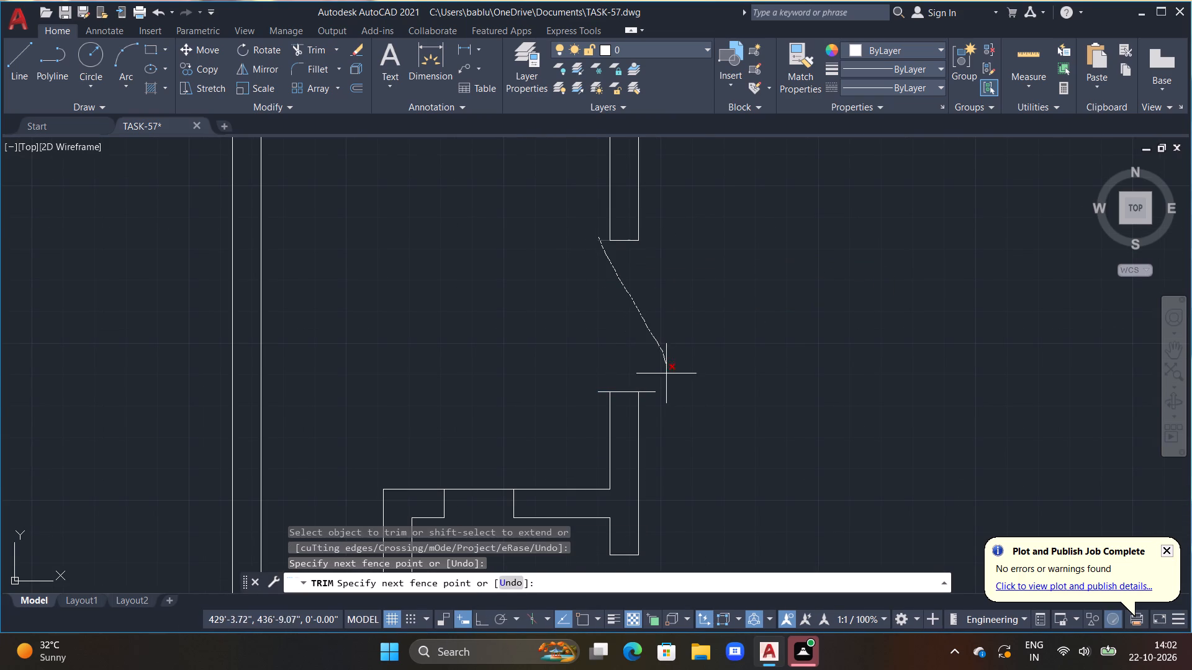
drag(666, 374, 654, 401)
drag(649, 390, 602, 400)
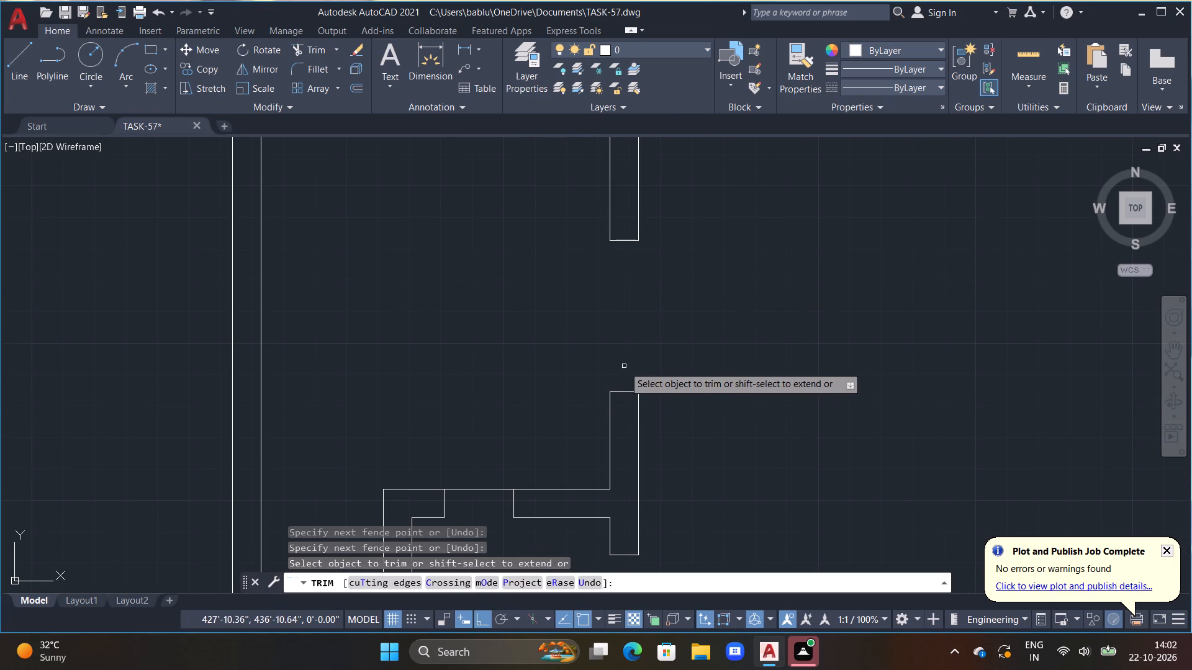
click(648, 390)
scroll(650, 368, down, 1)
key(Escape)
Draw a short horizontal line across the right outer wall of the next room up, above its lower partition.
scroll(672, 263, down, 1)
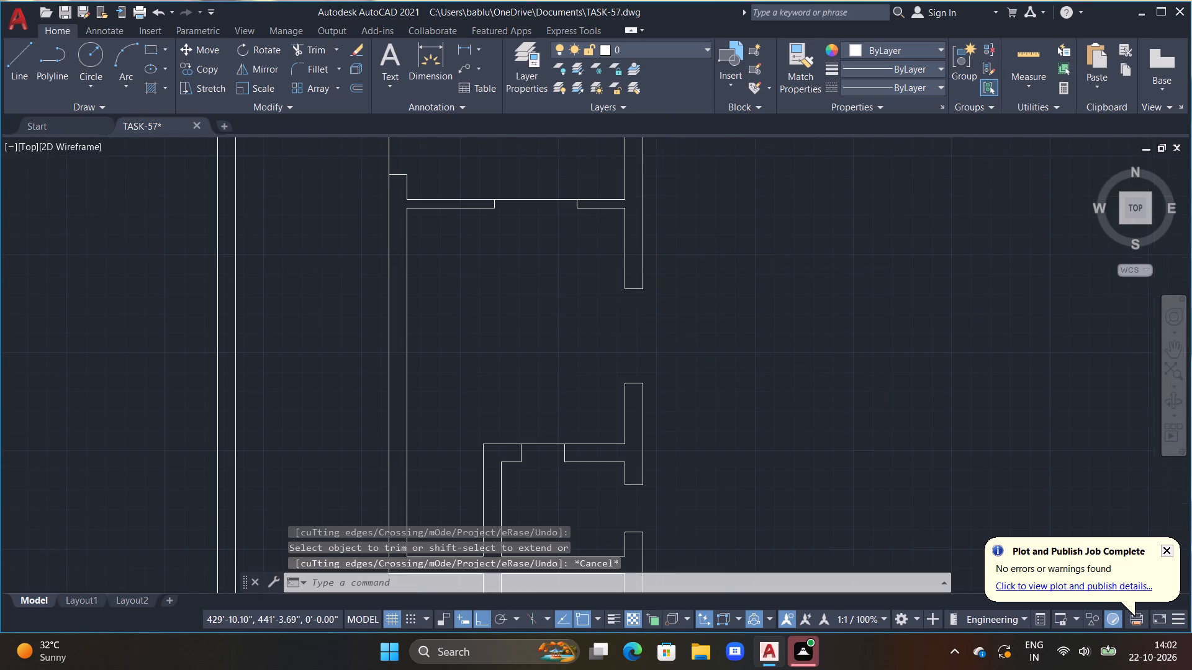
middle_drag(672, 272, 639, 352)
middle_drag(608, 265, 617, 378)
scroll(615, 360, up, 2)
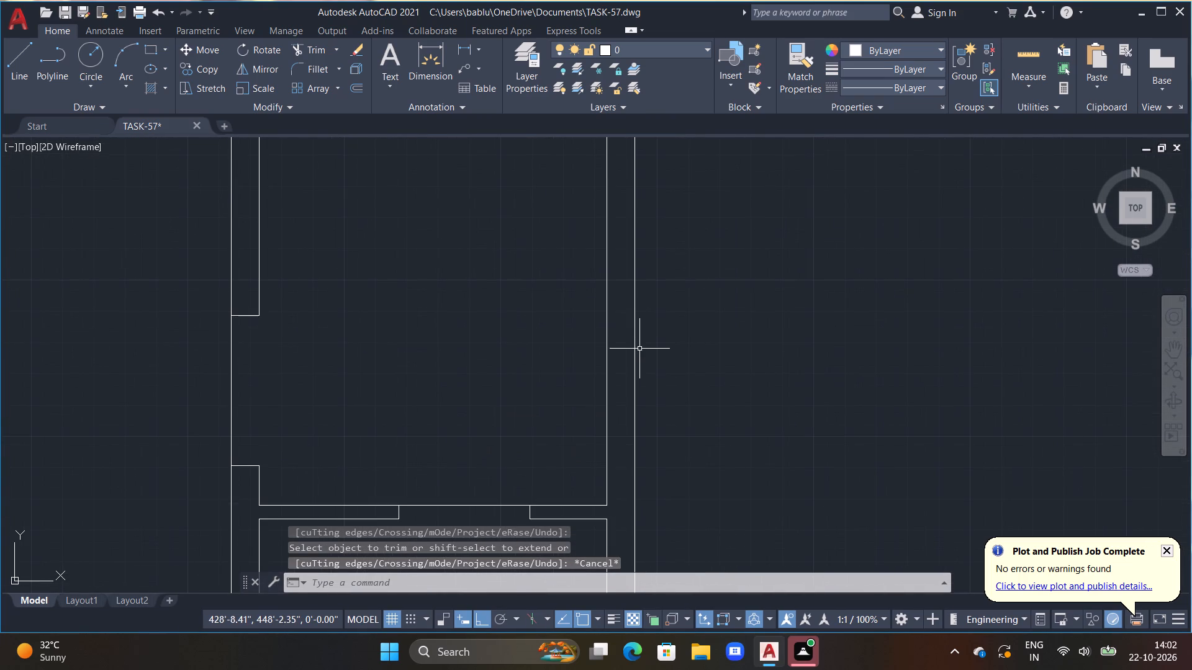
key(l)
key(space)
drag(568, 368, 616, 368)
click(683, 365)
key(Escape)
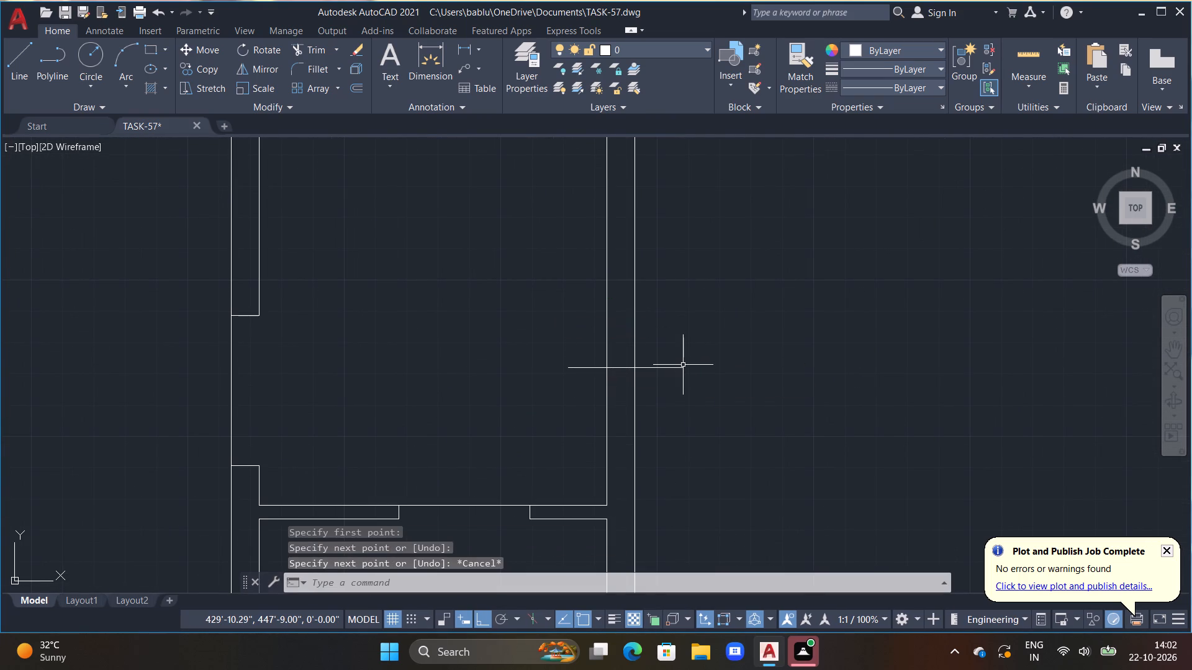
Offset the short line across this room's right outer wall 4' upward.
text(OFF 4')
key(Return)
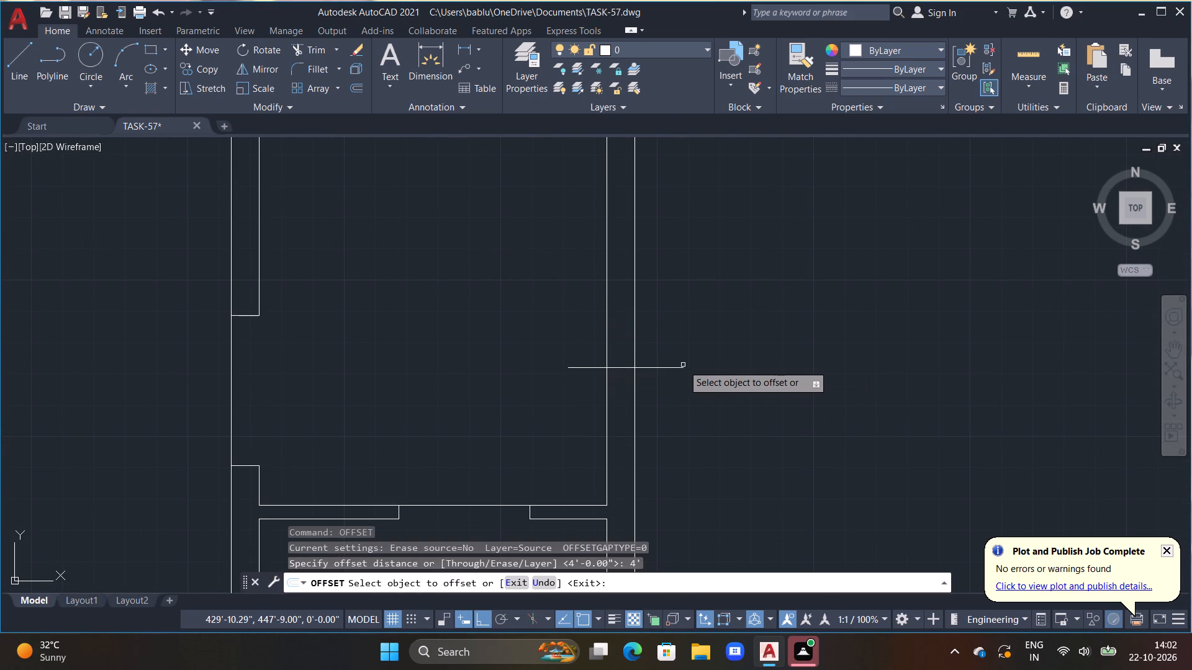
click(672, 367)
click(656, 287)
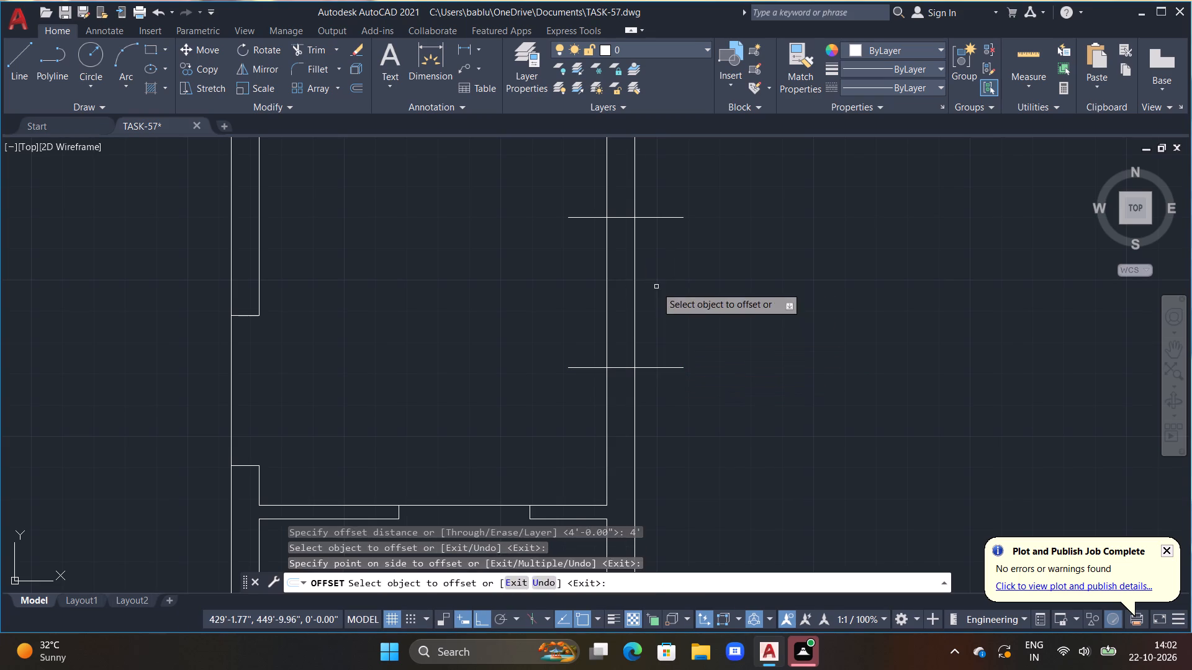
key(Escape)
Trim the line overhangs and the right outer wall between the two lines to form this room's 4' opening.
text(TR)
key(space)
drag(652, 210, 680, 400)
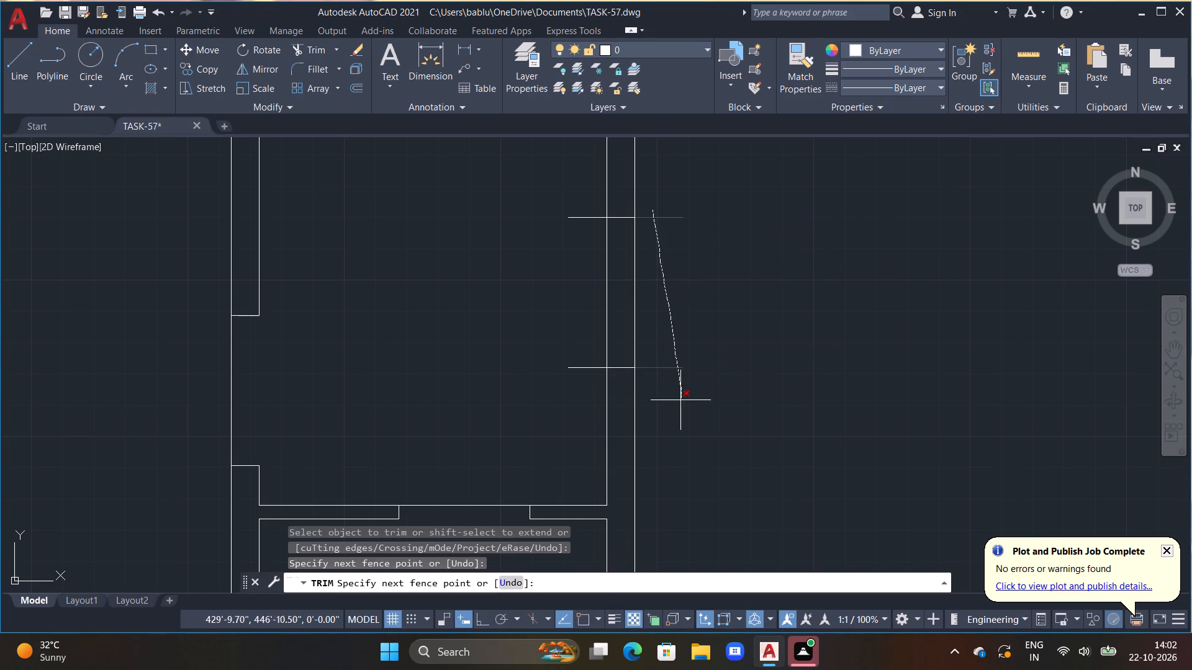
drag(680, 400, 679, 403)
drag(592, 378, 654, 289)
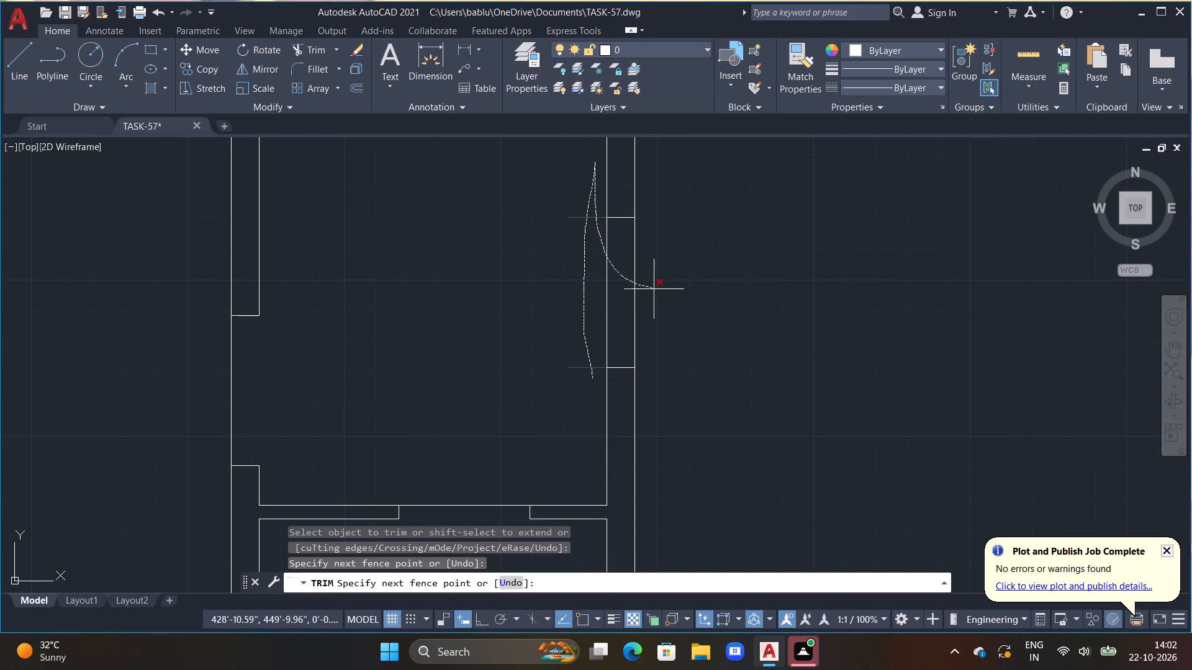
drag(654, 289, 696, 293)
scroll(693, 293, down, 2)
middle_drag(689, 295, 528, 462)
key(Escape)
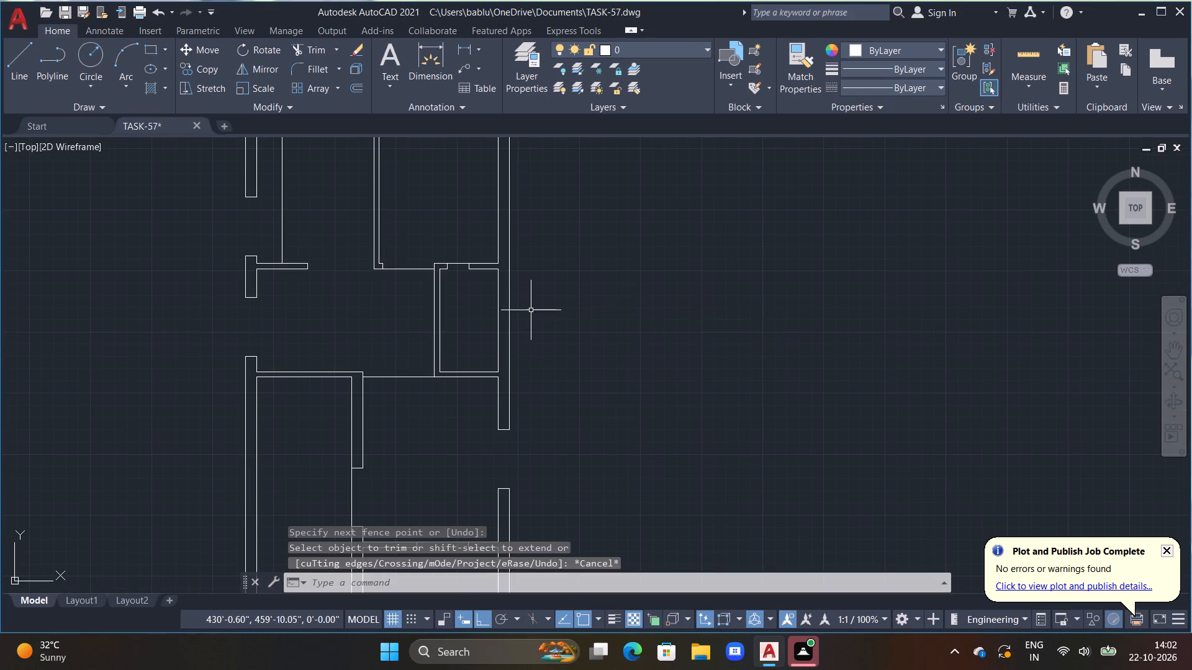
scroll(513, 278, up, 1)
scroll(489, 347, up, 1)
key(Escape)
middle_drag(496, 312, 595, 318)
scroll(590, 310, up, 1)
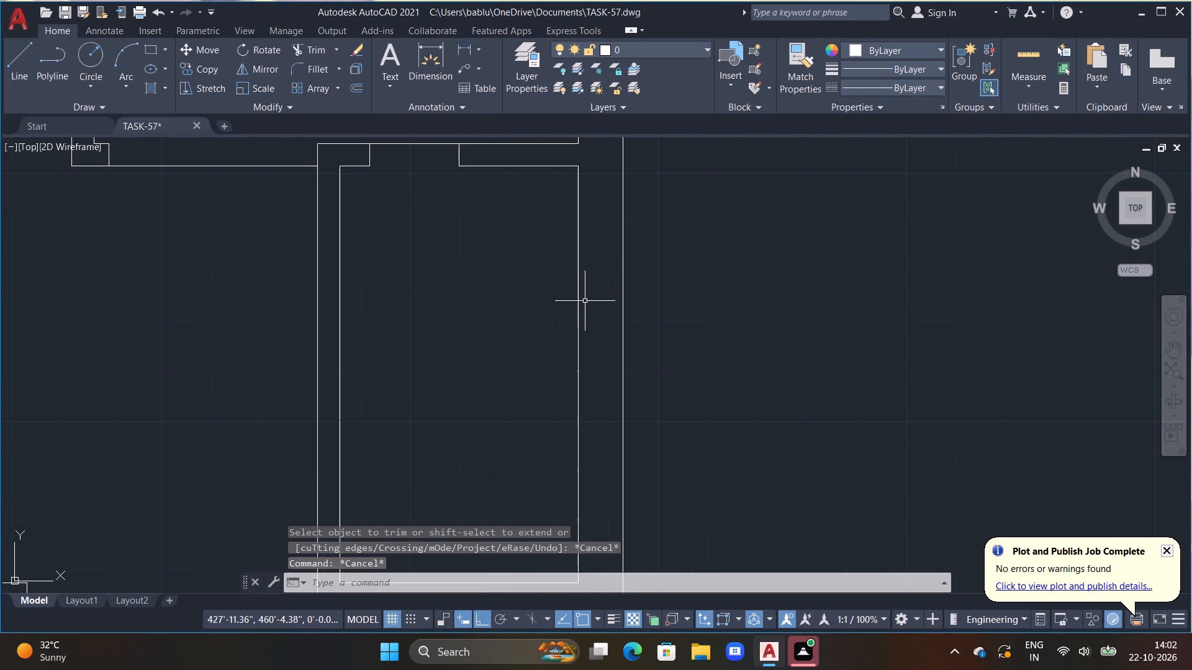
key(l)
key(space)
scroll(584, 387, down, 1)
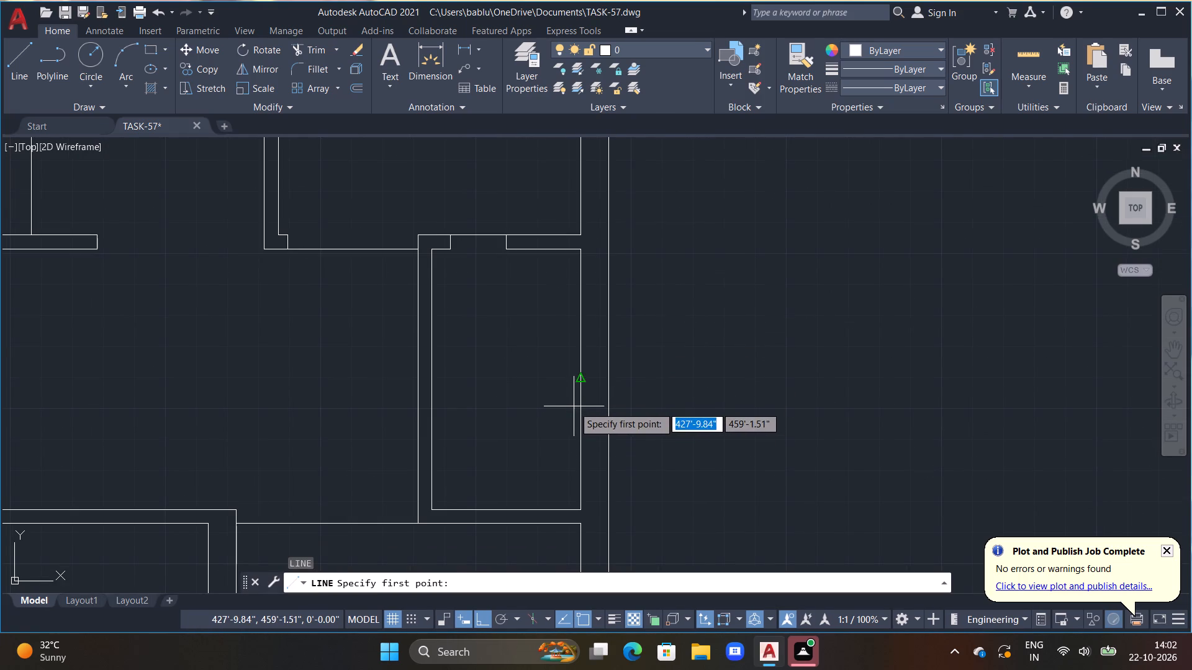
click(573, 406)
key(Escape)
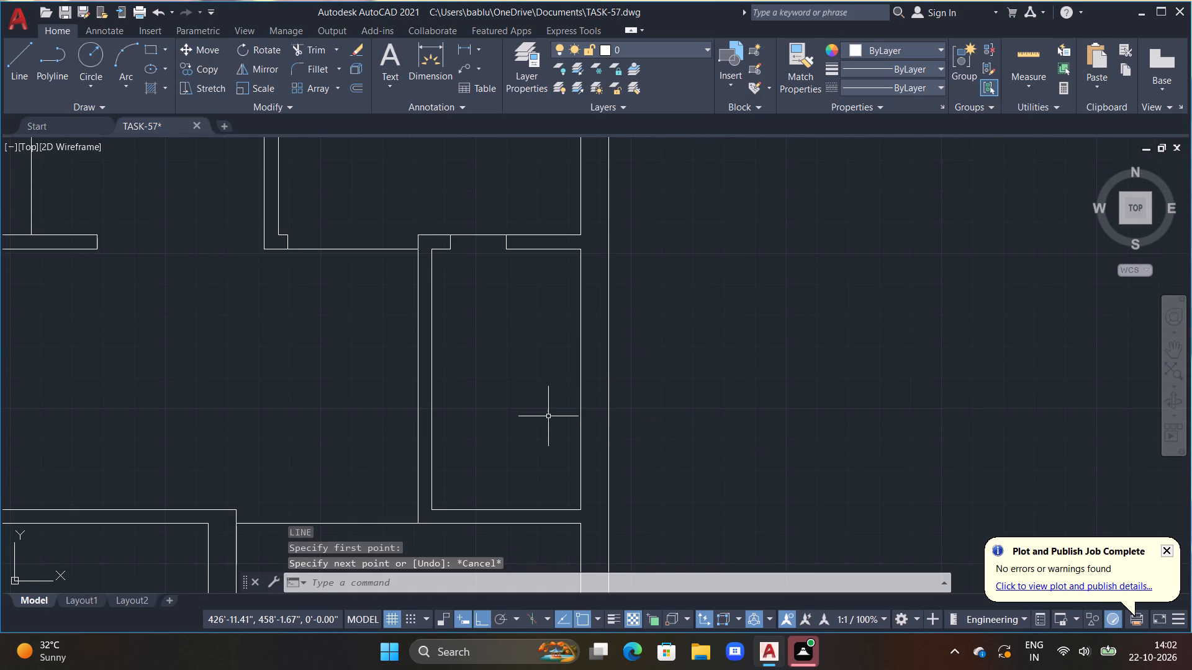
Draw a short horizontal line across the right outer wall of the narrow room below the top-right room, slightly below the wall's middle.
text(L)
key(space)
drag(522, 408, 613, 421)
drag(633, 418, 644, 422)
key(Escape)
Offset the short line across the narrow room's right wall 2' upward.
text(OFF 2')
key(Return)
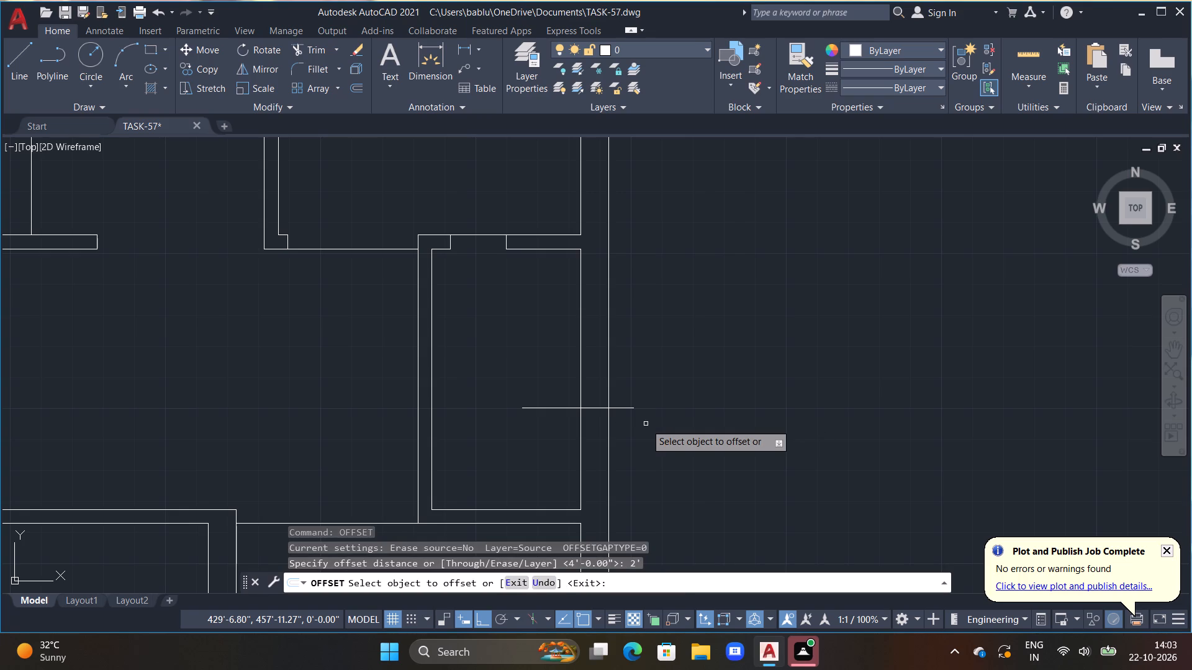
click(624, 409)
click(622, 329)
key(Escape)
Trim the right outer wall between the two lines and their overhangs to form the narrow room's 2' opening.
key(t)
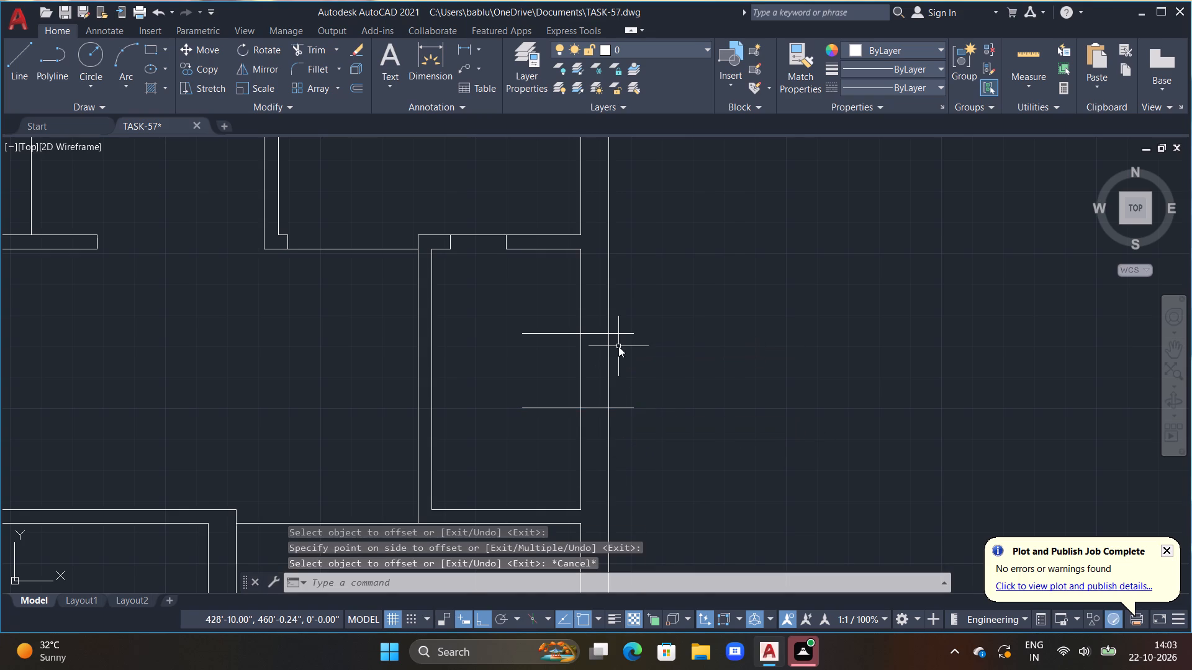
text(R)
key(space)
drag(611, 316, 633, 431)
drag(621, 391, 503, 409)
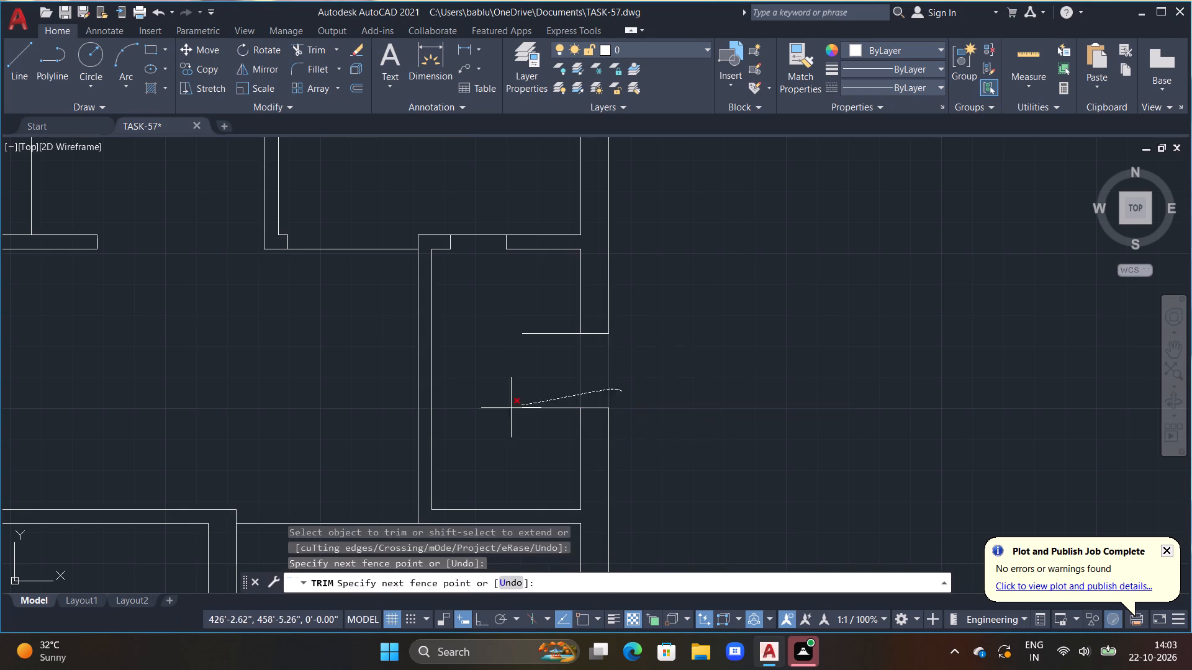
drag(503, 409, 500, 410)
drag(531, 418, 538, 302)
key(Escape)
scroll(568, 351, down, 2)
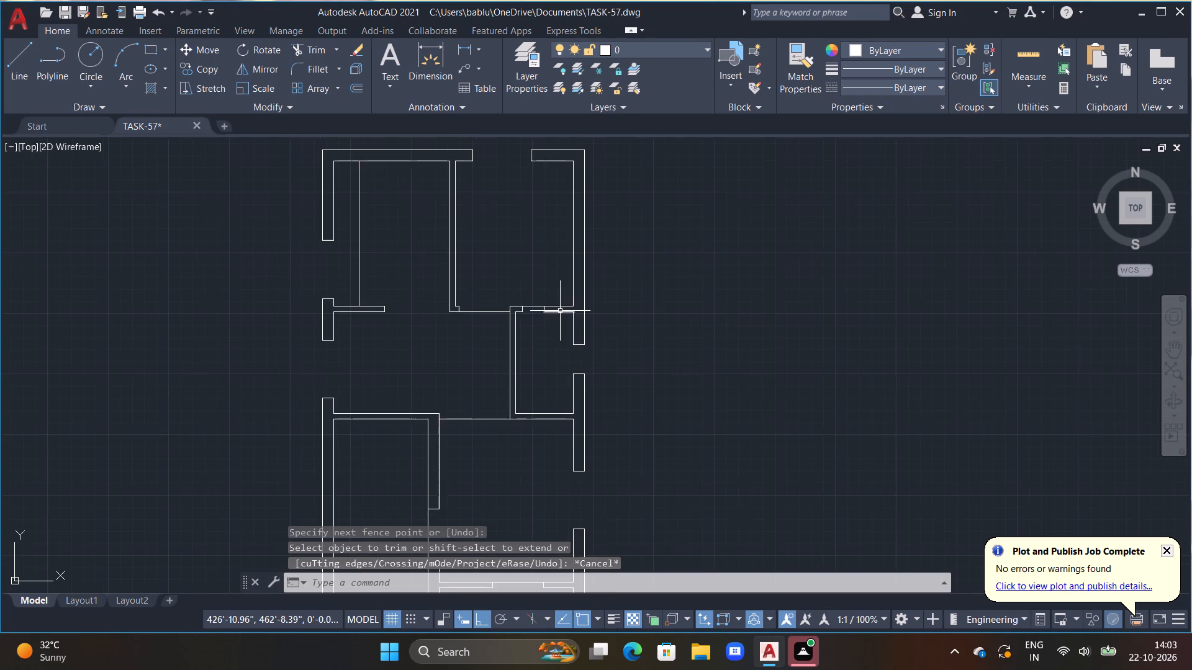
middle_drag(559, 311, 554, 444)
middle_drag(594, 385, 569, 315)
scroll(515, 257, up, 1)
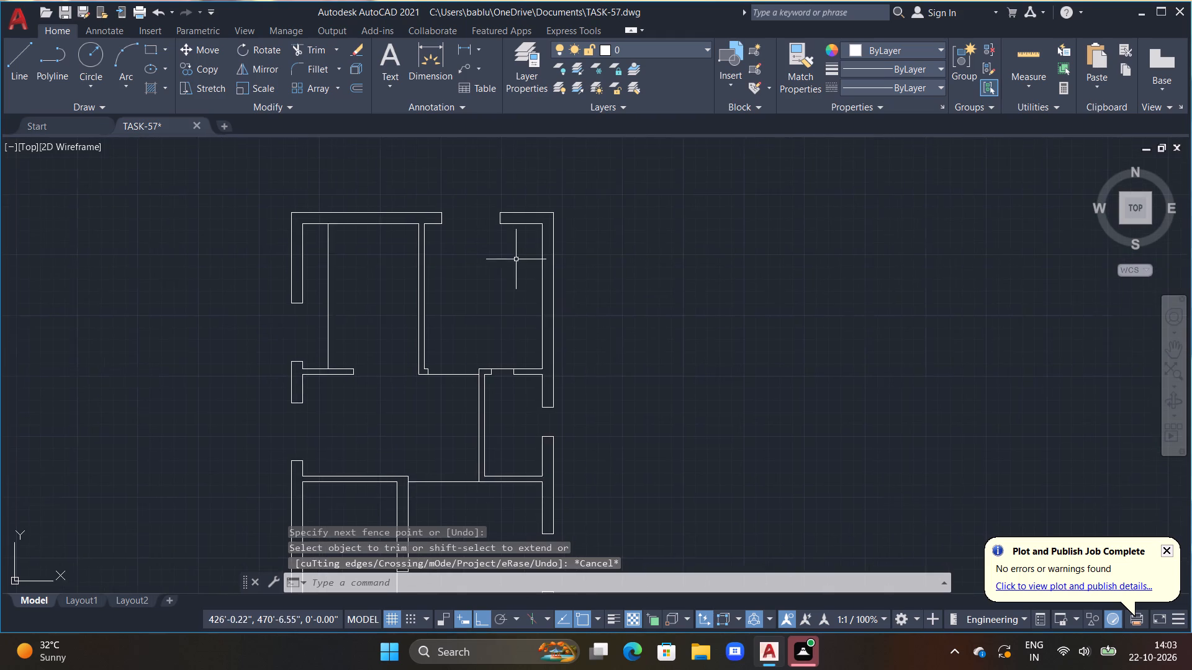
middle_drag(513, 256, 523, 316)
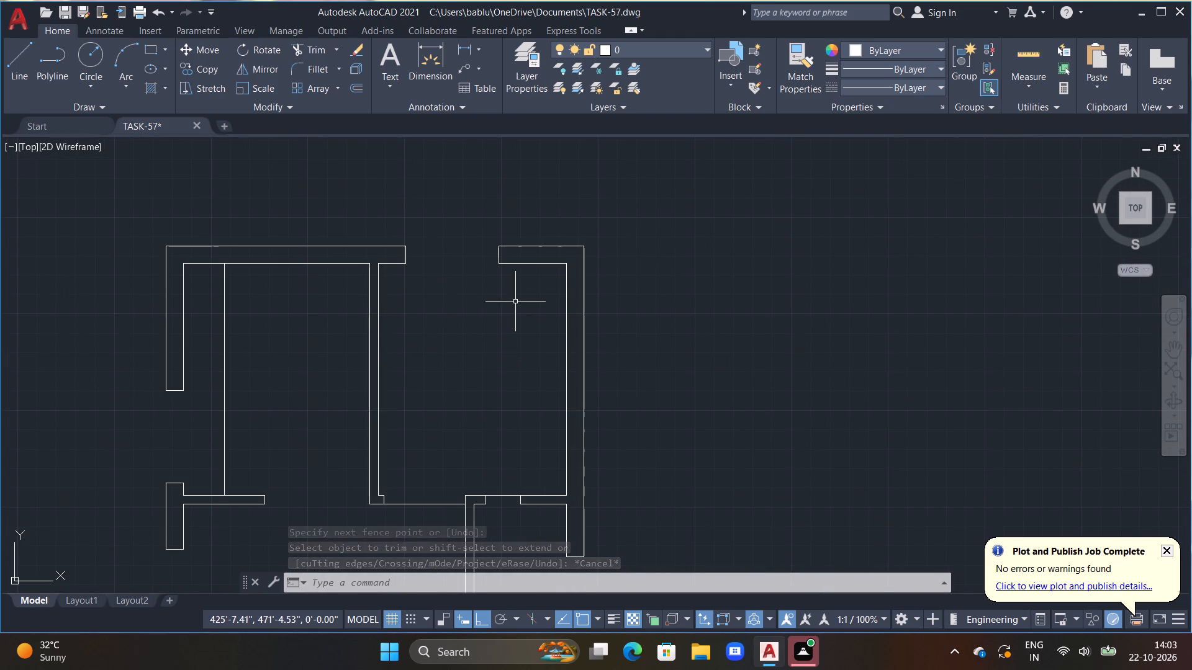
Review the wall and door openings cut throughout the floor plan, from the top rooms down to the middle rooms.
middle_drag(499, 312, 345, 295)
scroll(356, 282, up, 1)
middle_drag(351, 296, 350, 295)
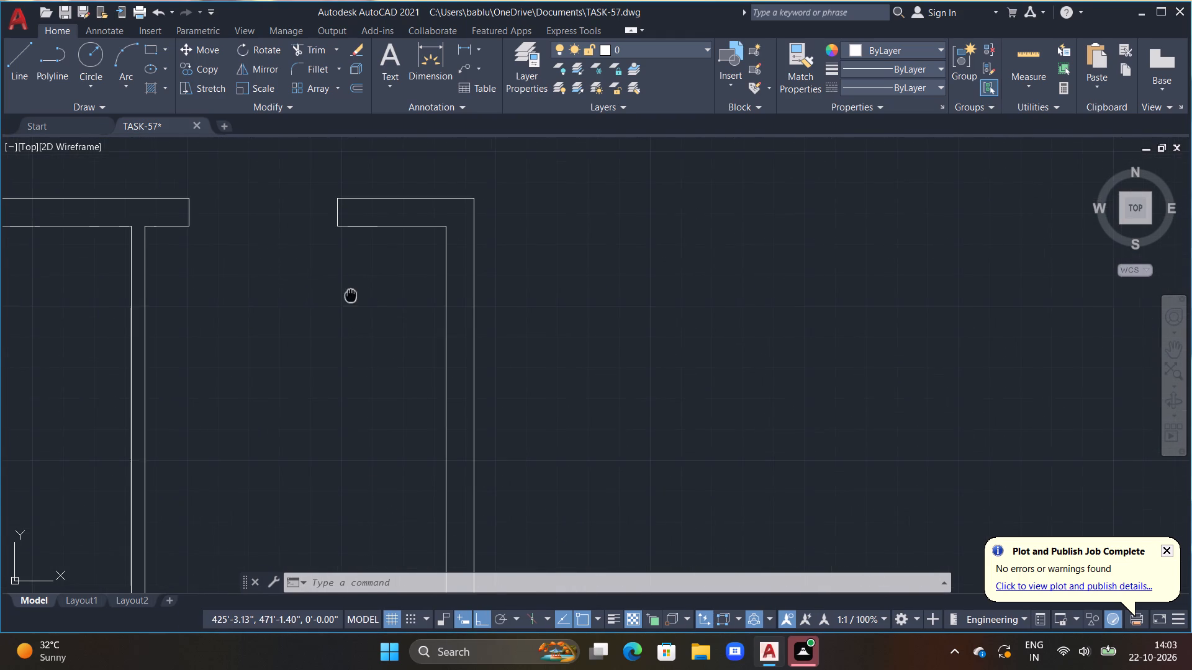
middle_drag(350, 295, 438, 357)
scroll(387, 393, down, 2)
middle_drag(399, 380, 358, 194)
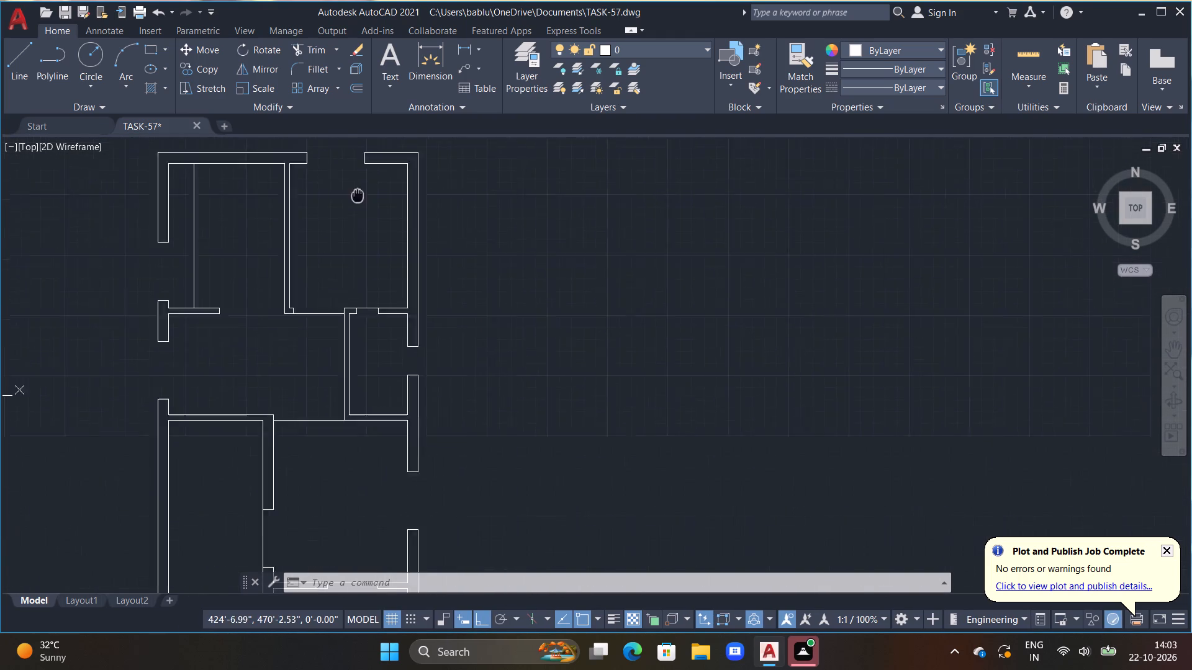
middle_drag(358, 194, 344, 205)
middle_drag(256, 365, 305, 323)
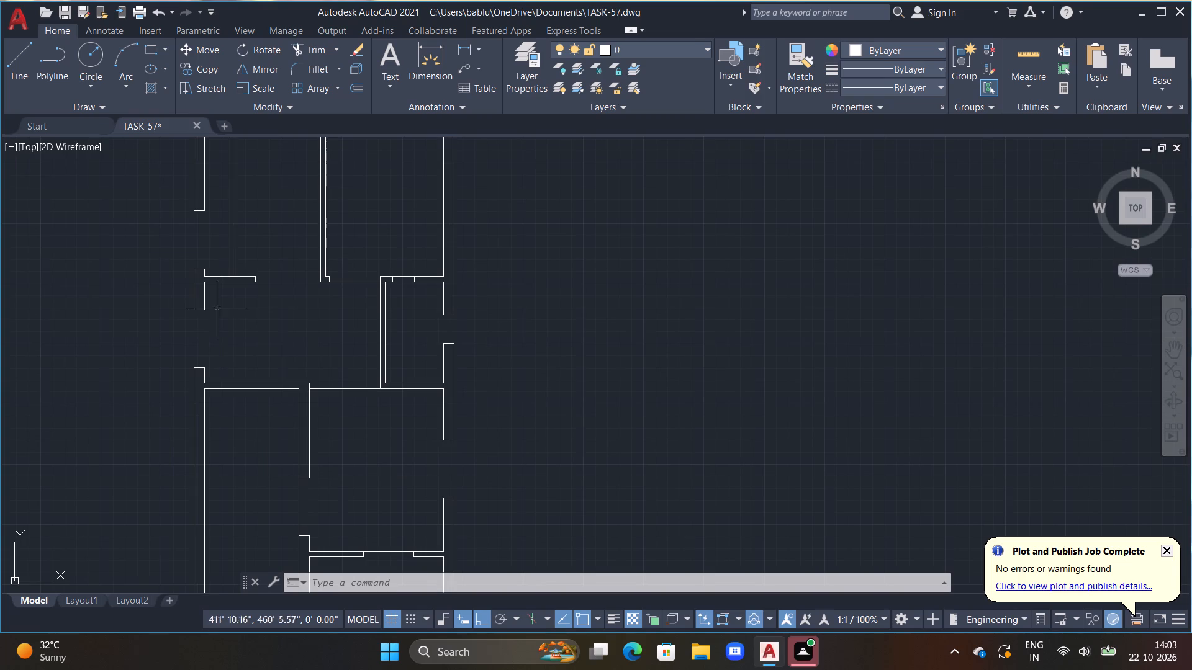
middle_drag(304, 366, 372, 199)
key(Escape)
key(Escape)
middle_drag(379, 299, 389, 425)
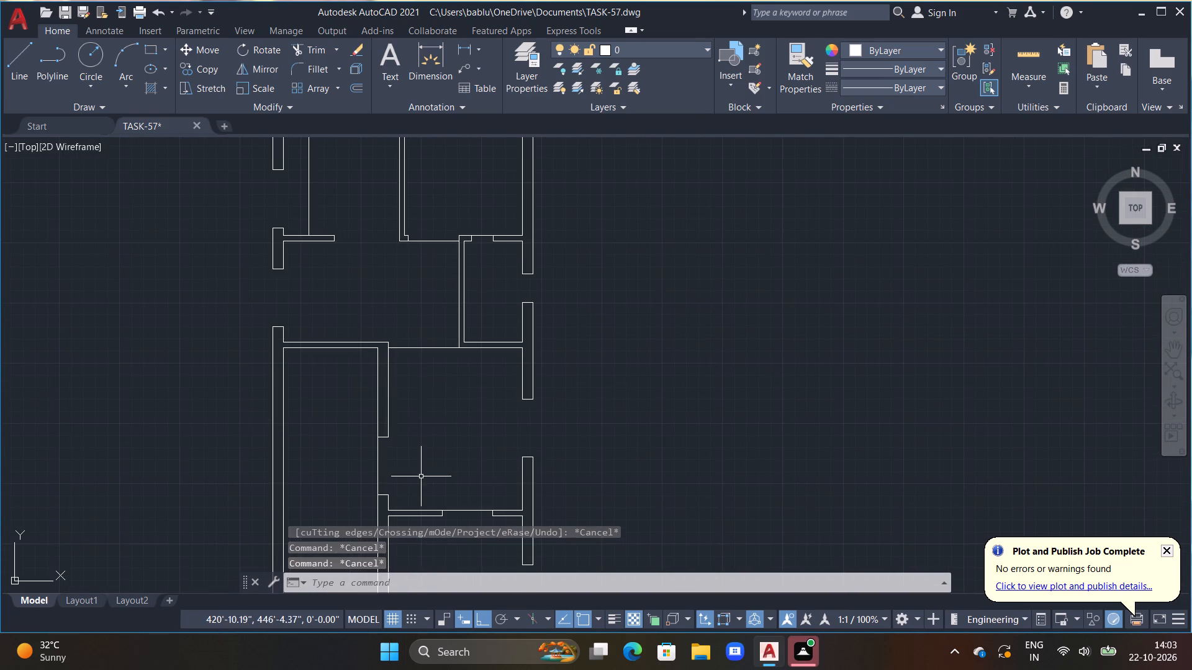
middle_drag(445, 359, 456, 470)
scroll(536, 333, down, 1)
key(Escape)
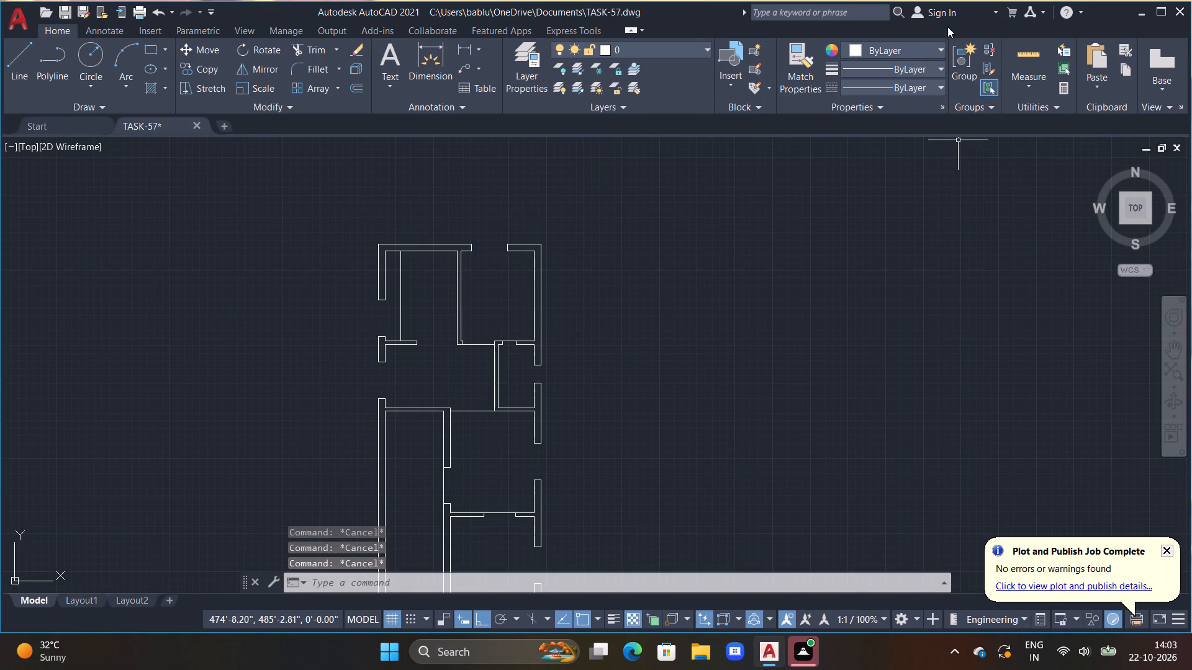
Set the current object colour to the light orange 254,204,102.
click(939, 50)
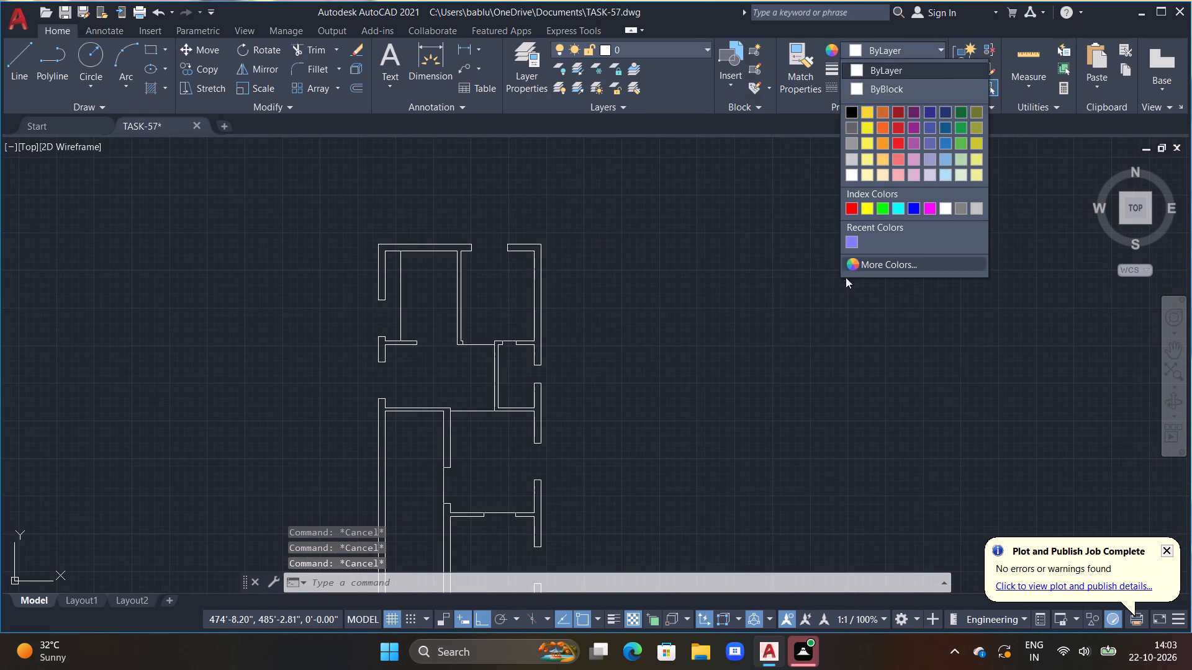
click(885, 159)
Delete the two short white end lines on either side of the top wall opening in the top-right room.
scroll(499, 216, up, 3)
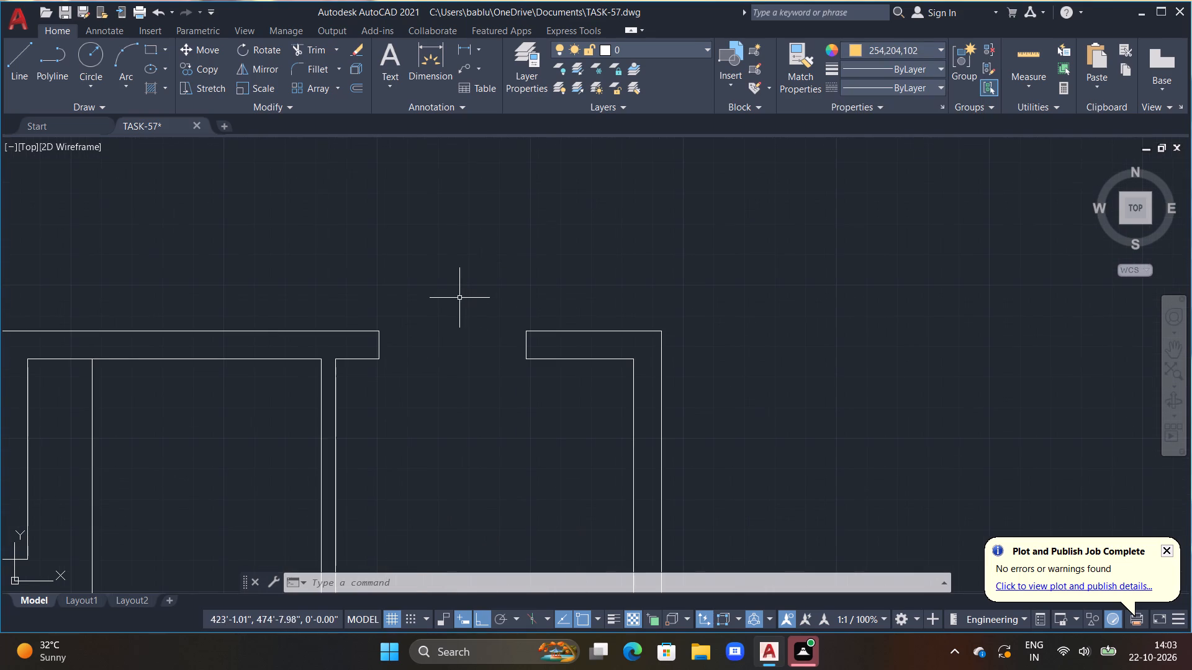
scroll(444, 419, down, 1)
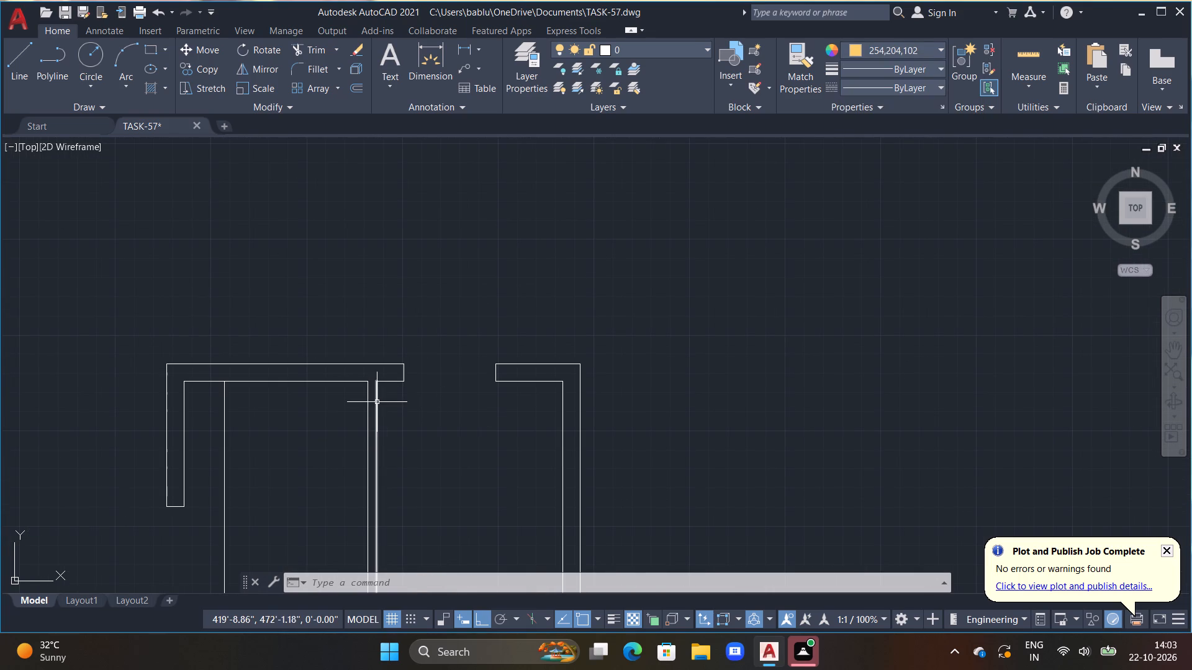
scroll(391, 464, down, 1)
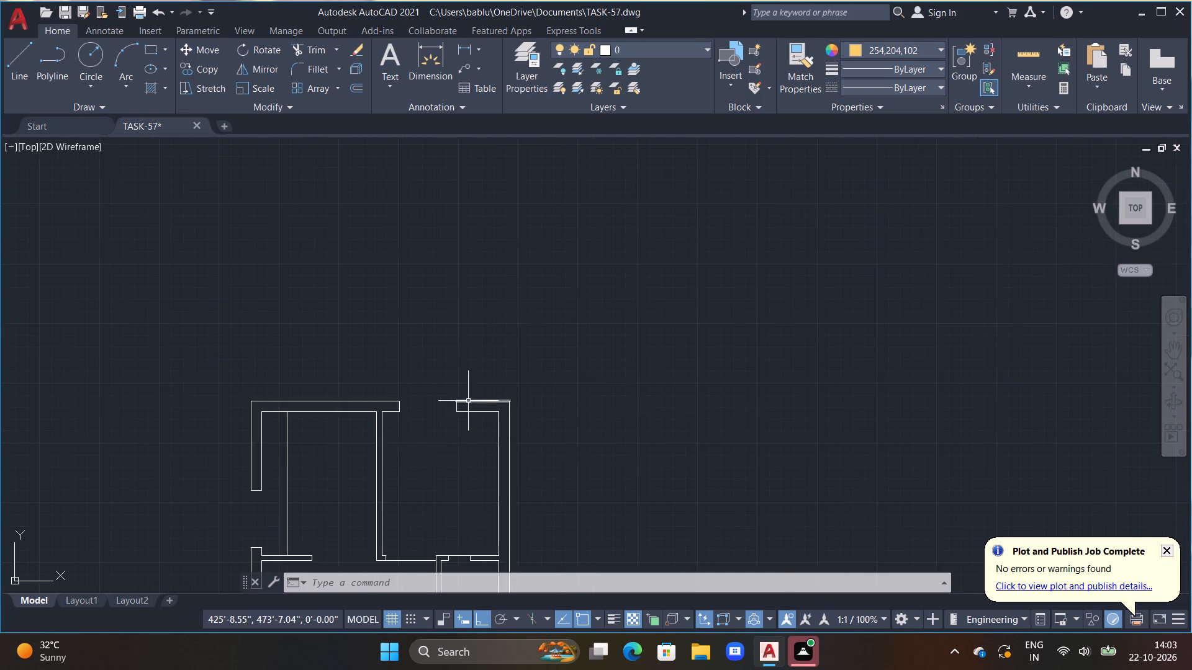
scroll(468, 400, up, 1)
scroll(362, 447, up, 2)
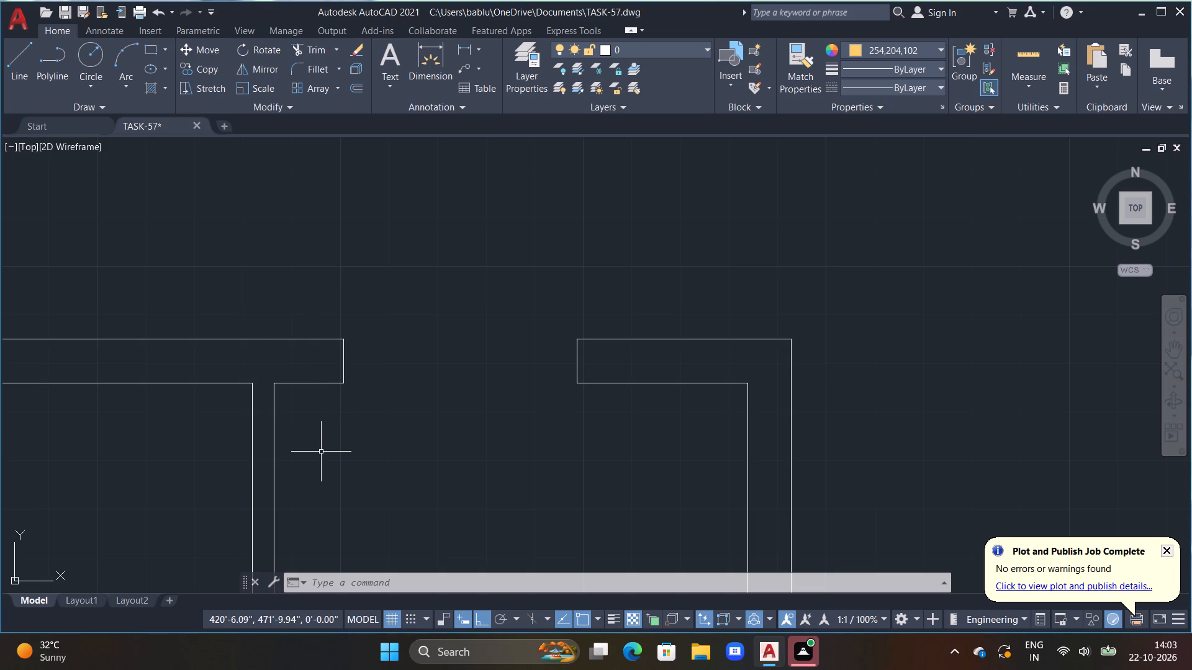
scroll(395, 389, up, 1)
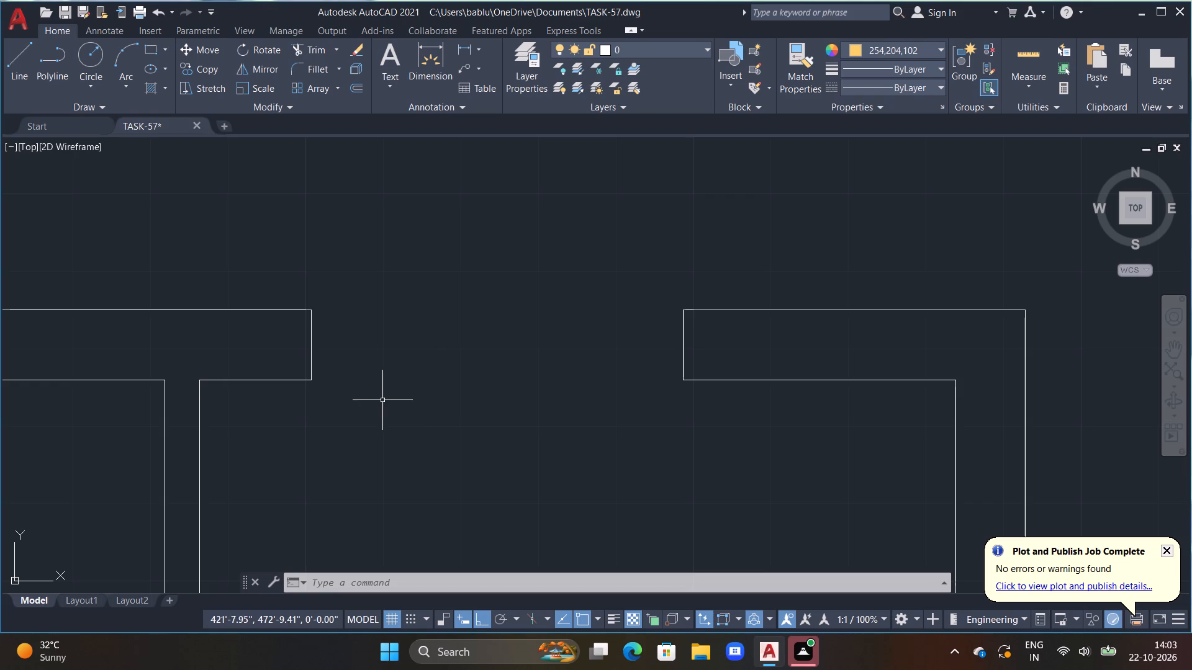
middle_drag(377, 406, 355, 437)
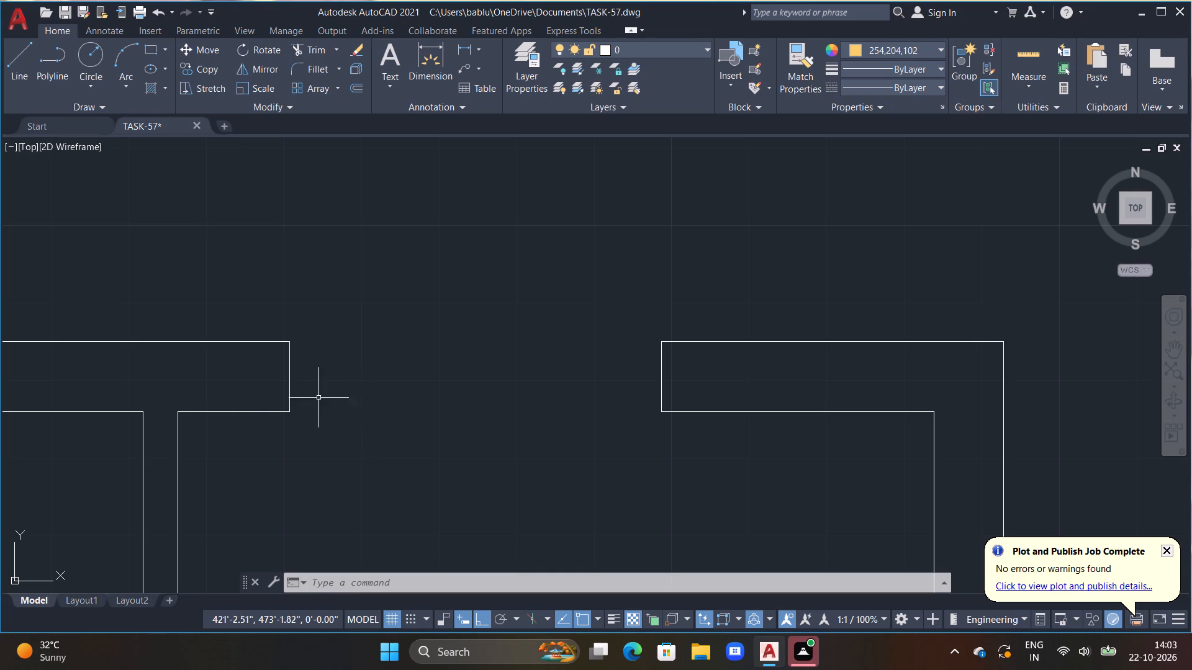
click(290, 380)
click(659, 376)
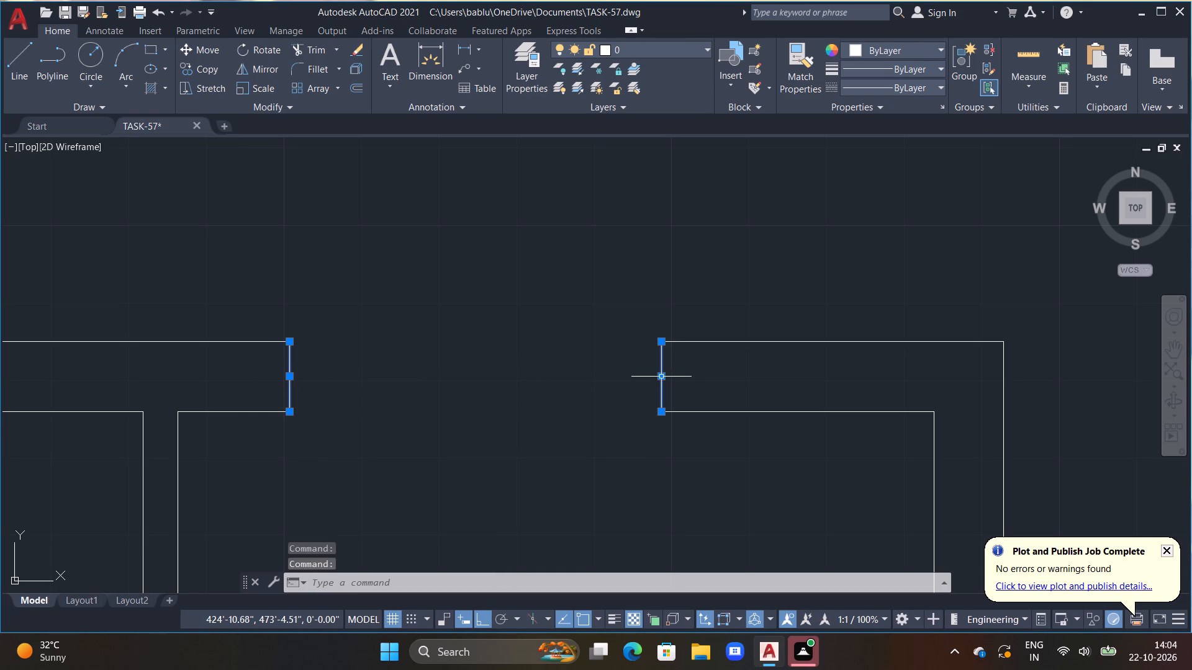
key(Delete)
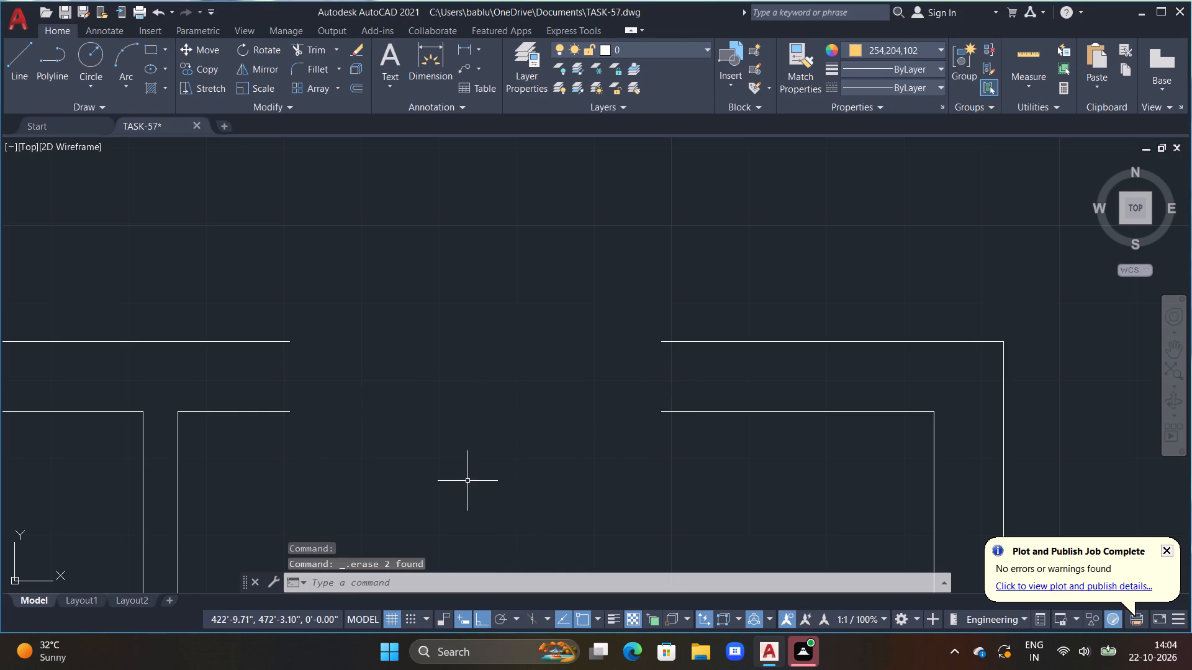
Outline the top-right room's top wall opening with a closed 4' by 9" window rectangle of lines.
text(L)
key(space)
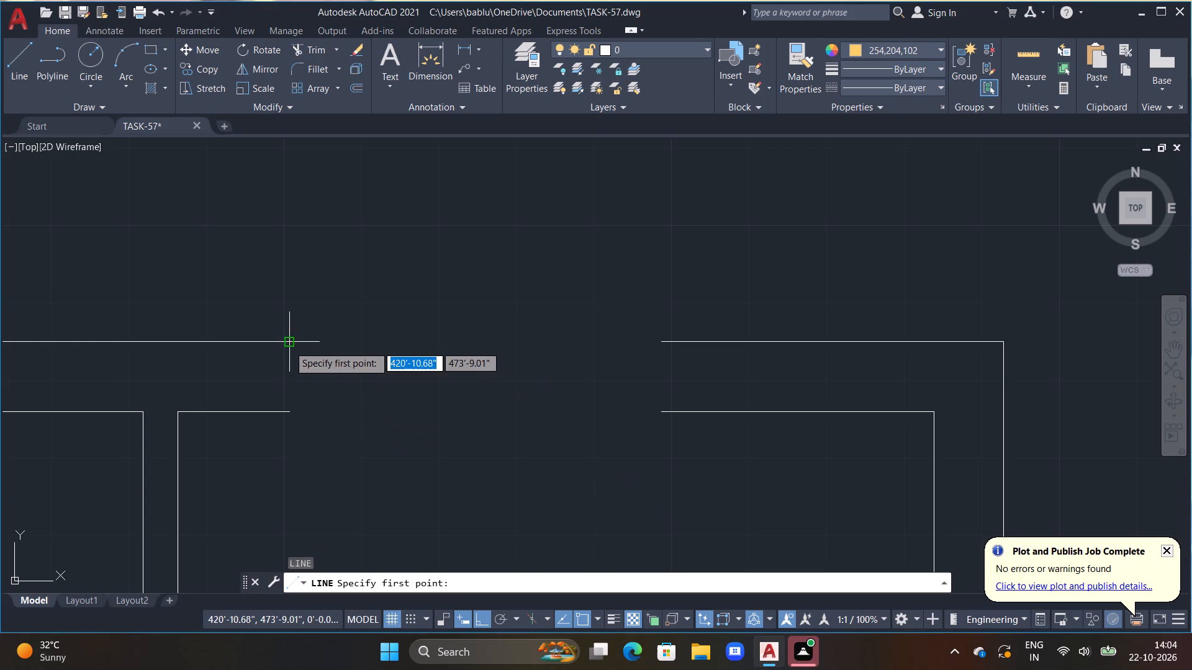
click(289, 344)
click(290, 409)
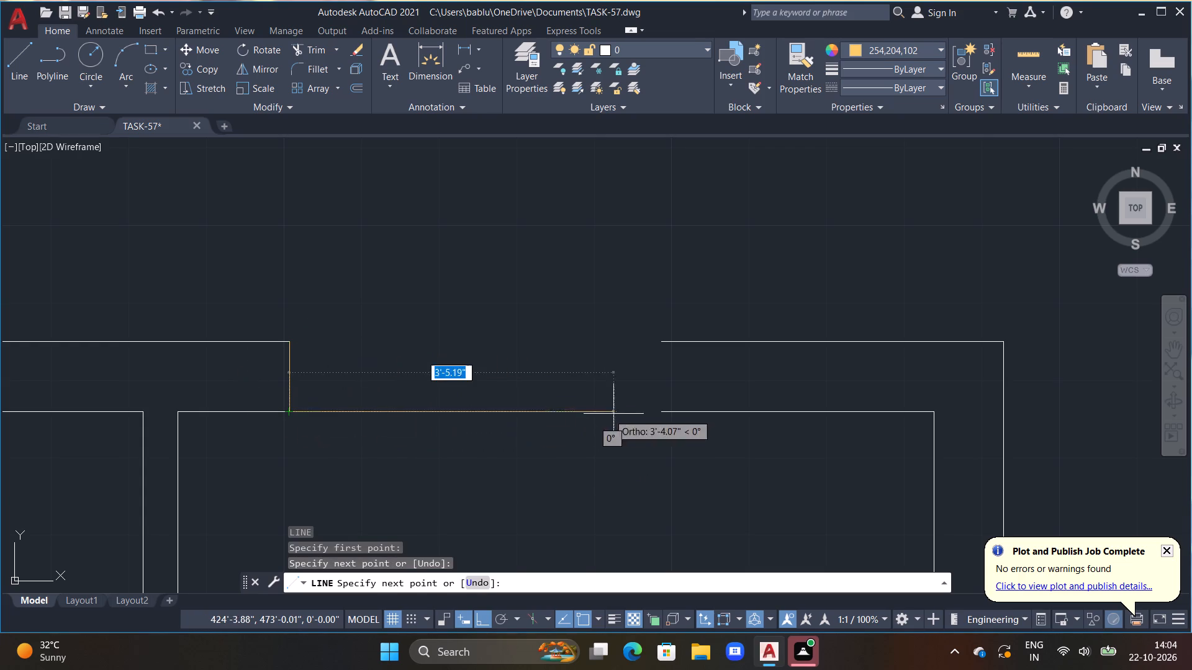
click(662, 411)
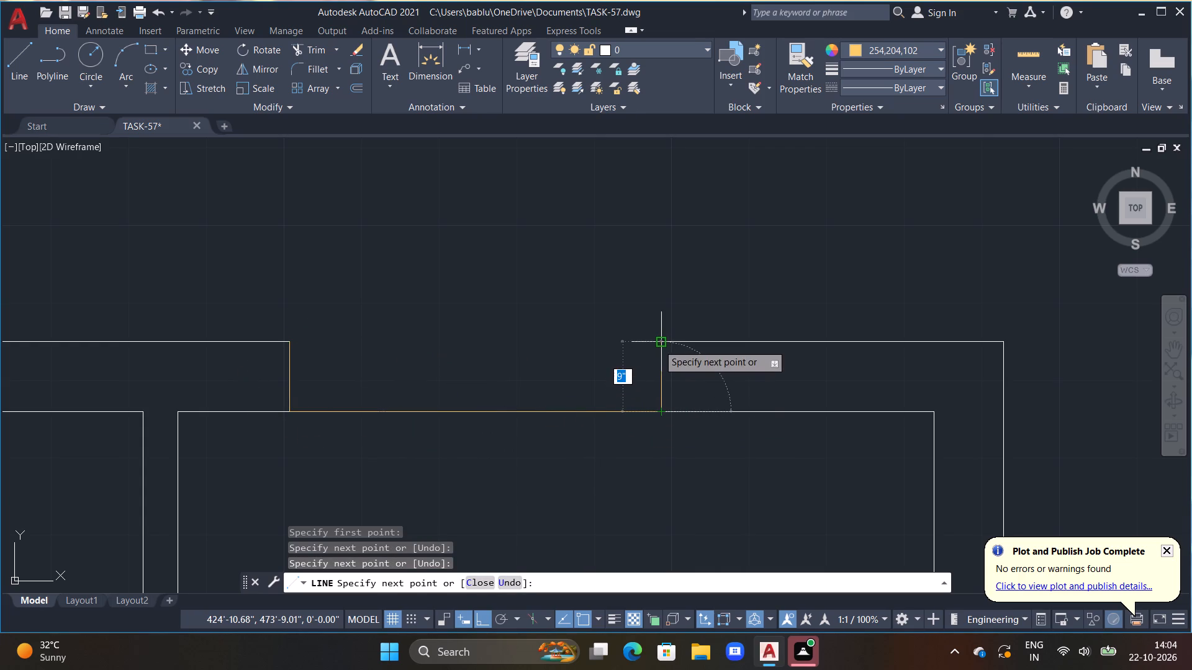
click(657, 340)
click(285, 352)
key(Escape)
Outline the opening in the top-left room's left outer wall with a closed 4' by 9" window rectangle of lines.
scroll(317, 364, down, 4)
middle_drag(391, 434, 368, 156)
middle_drag(220, 229, 289, 272)
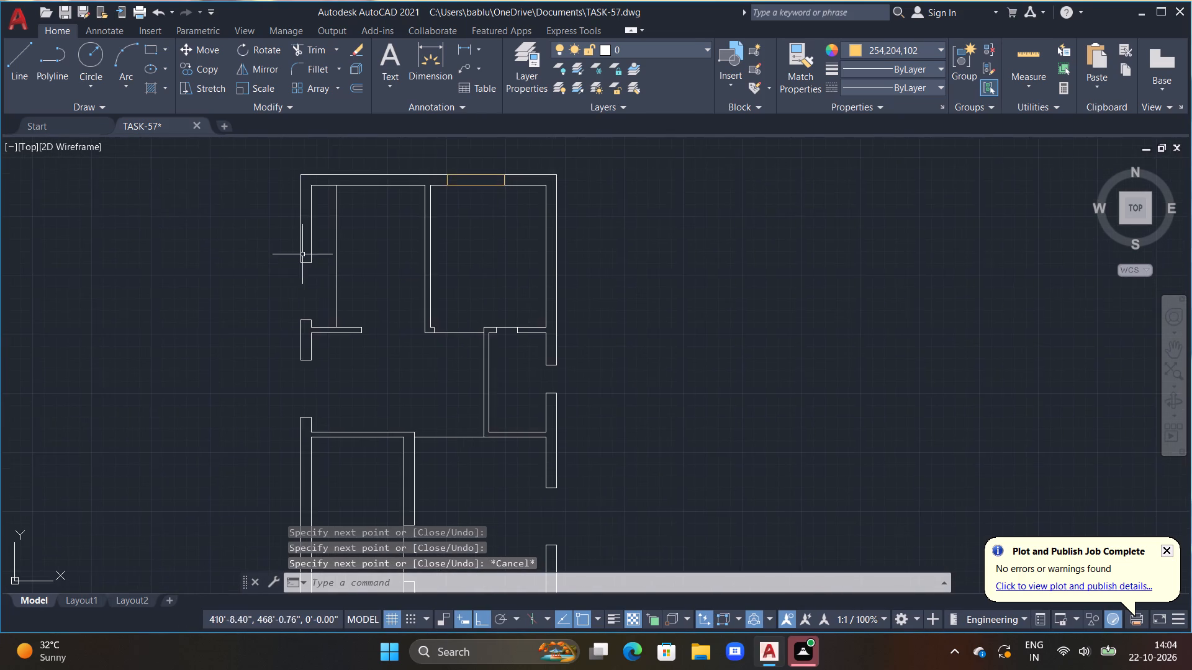
scroll(302, 239, up, 2)
middle_drag(326, 272, 367, 263)
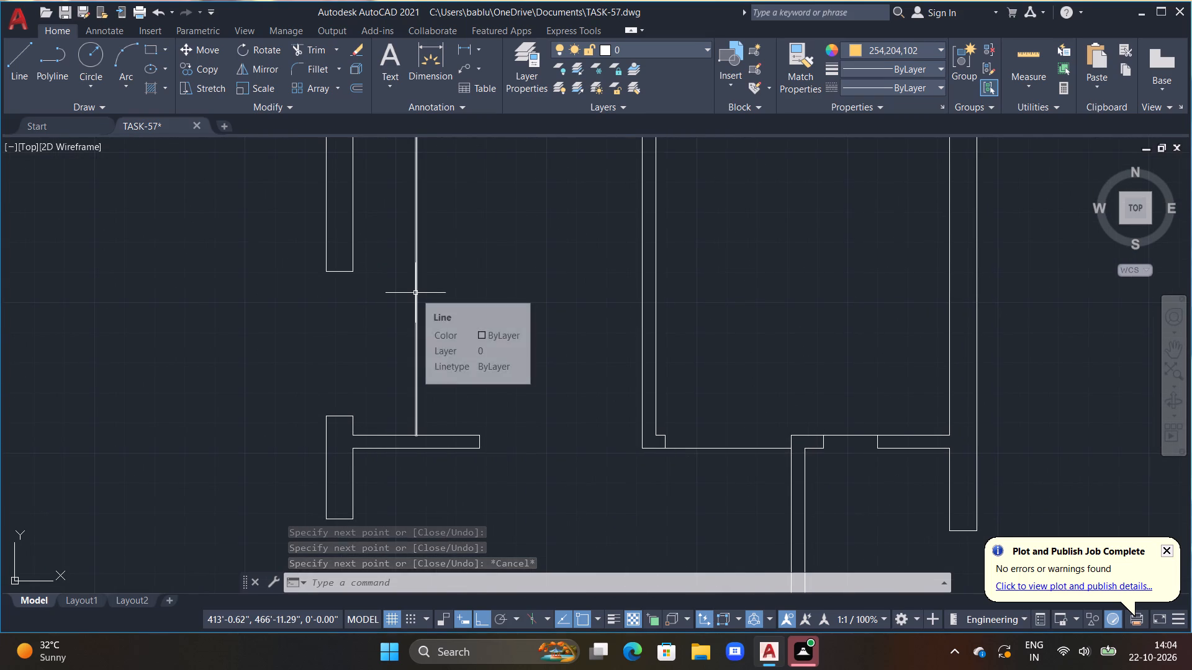
key(l)
key(space)
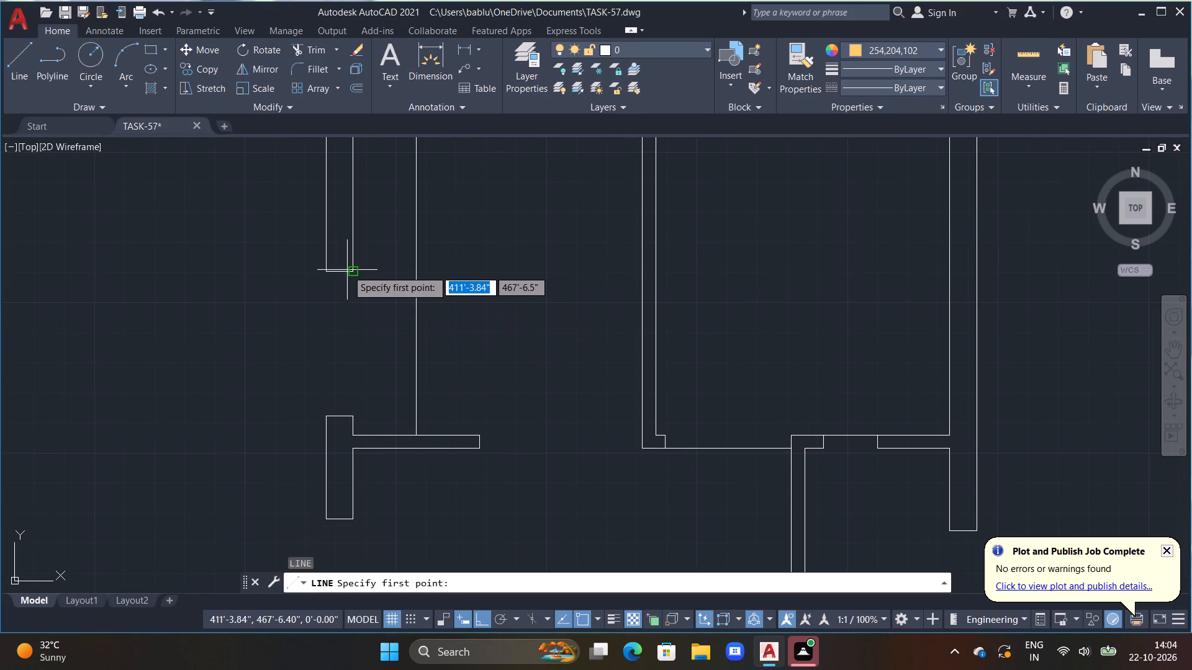
click(352, 272)
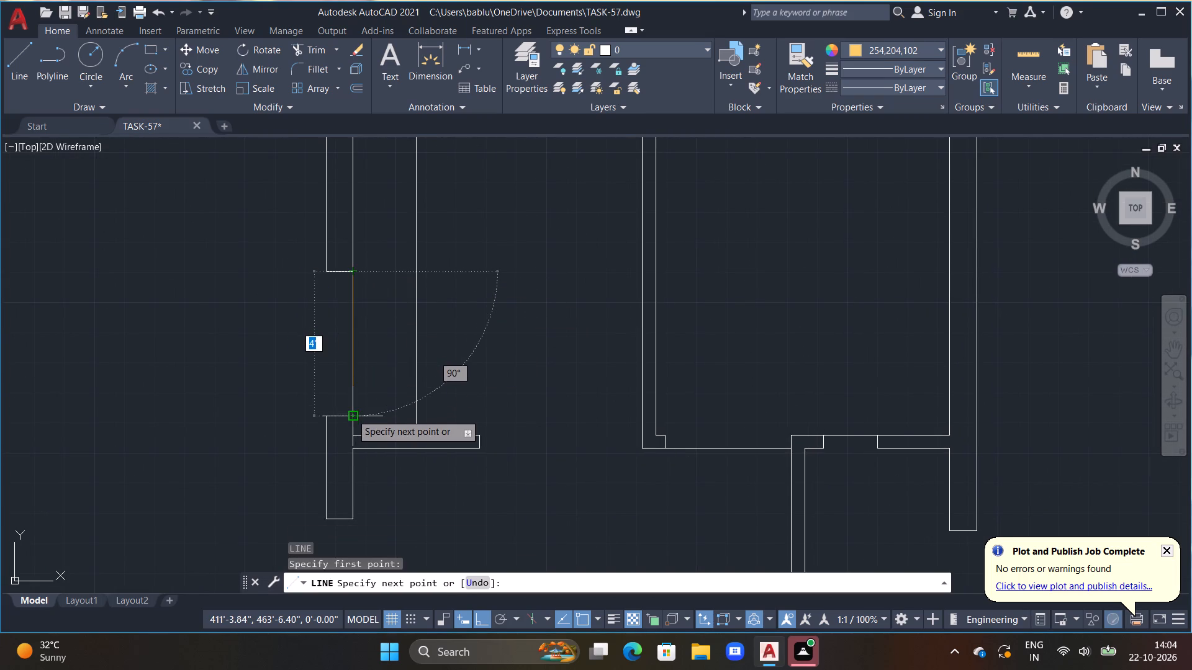
click(351, 416)
click(322, 413)
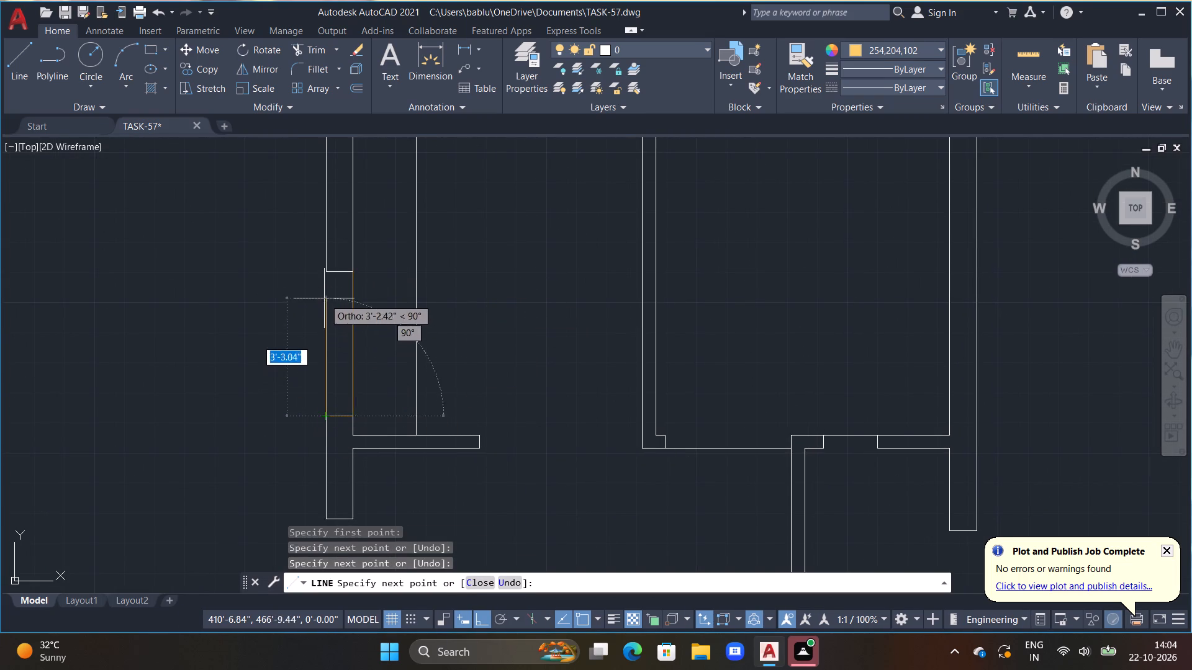
double_click(322, 270)
click(349, 270)
key(Escape)
Outline the 4' opening in the right outer wall, in the room below the narrow room, with a closed window rectangle of lines.
scroll(350, 272, down, 1)
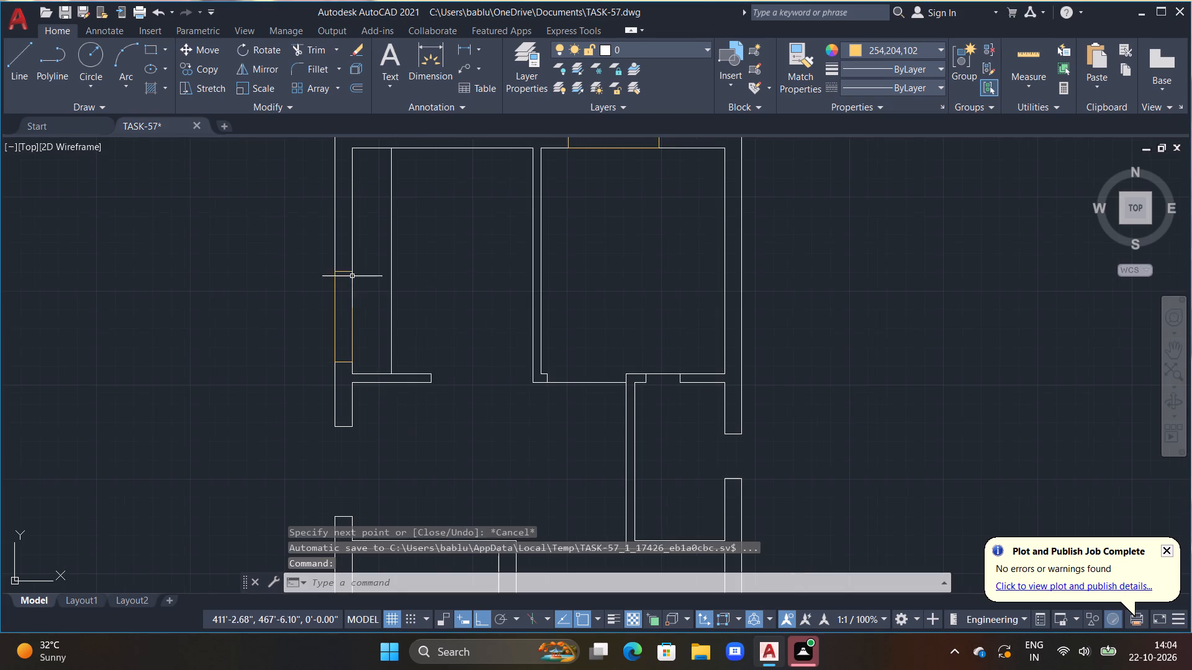
middle_drag(422, 396, 391, 212)
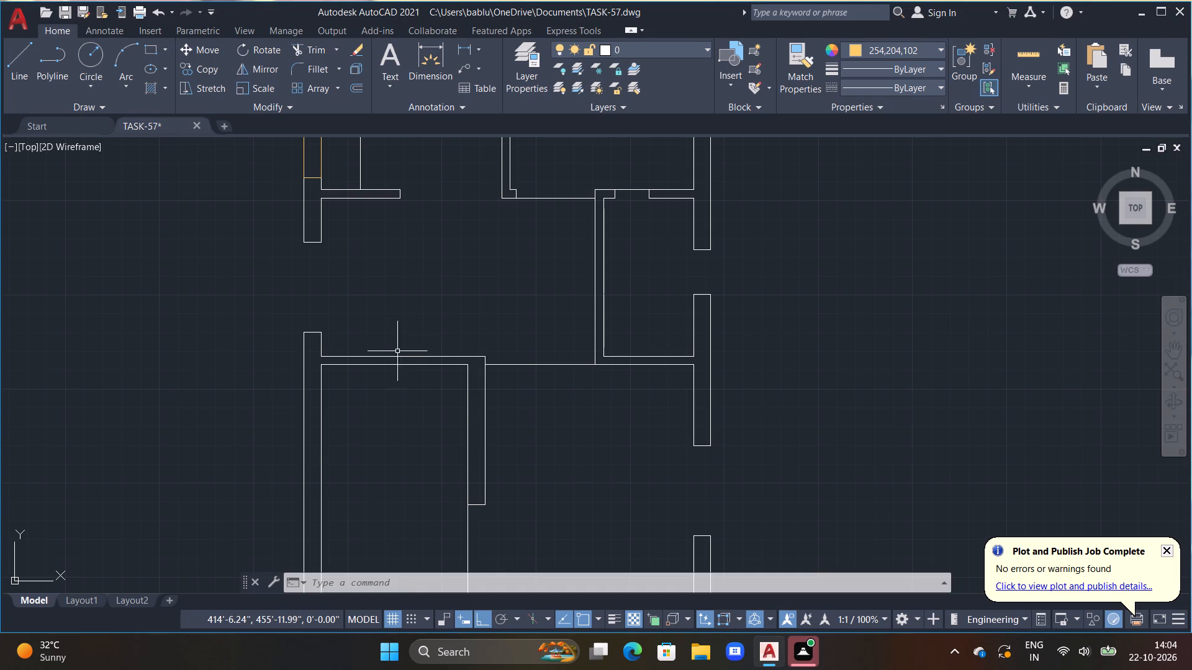
middle_drag(468, 367, 372, 255)
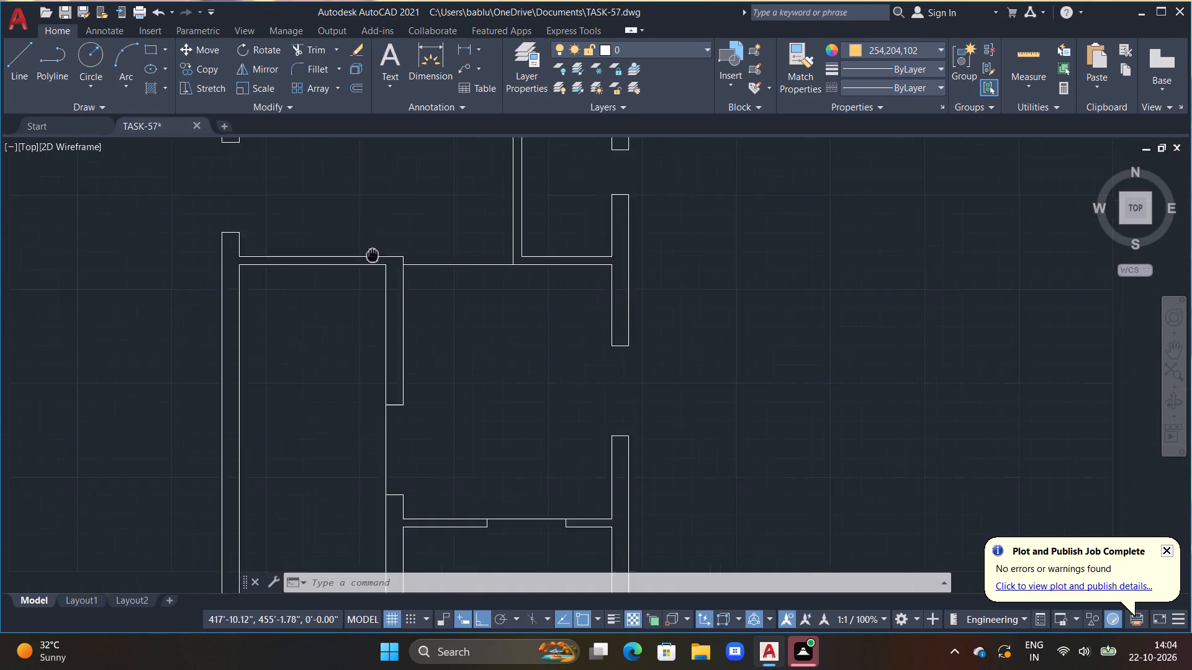
middle_drag(372, 255, 312, 205)
text(L)
key(space)
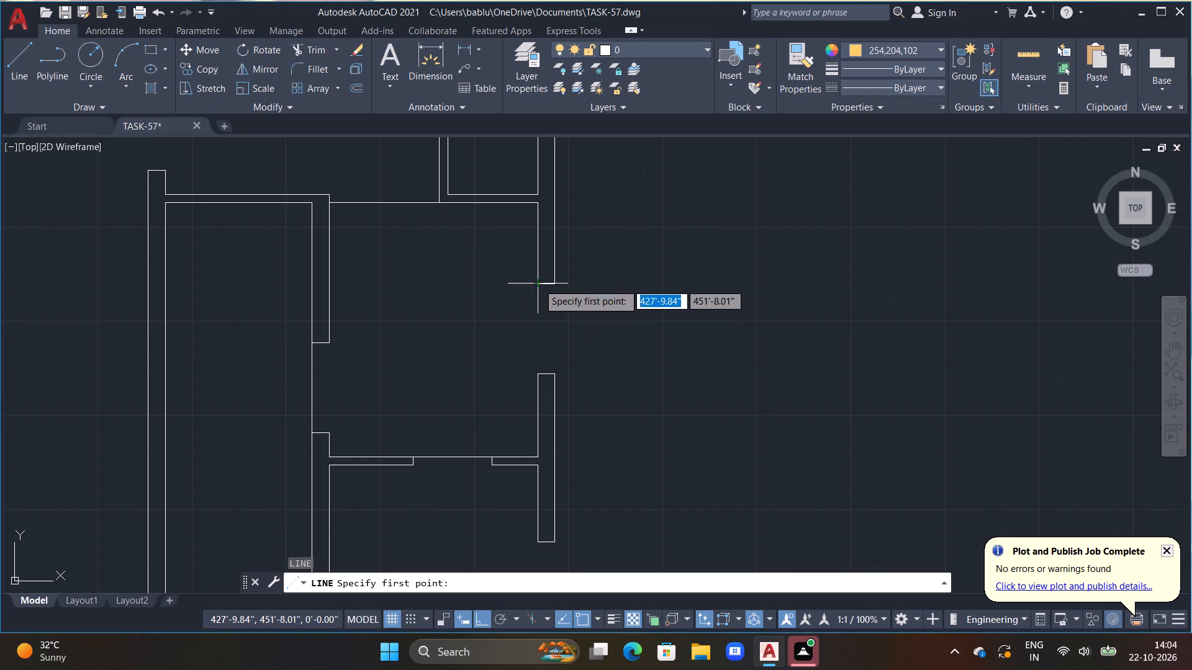
click(541, 282)
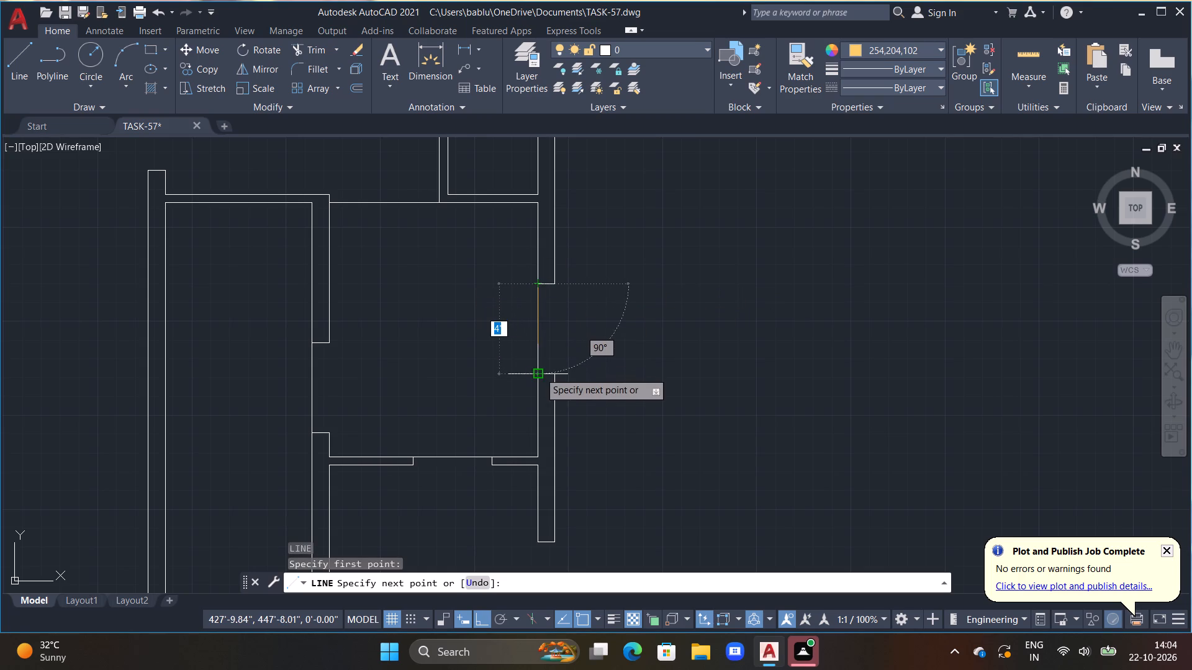
click(540, 372)
double_click(556, 375)
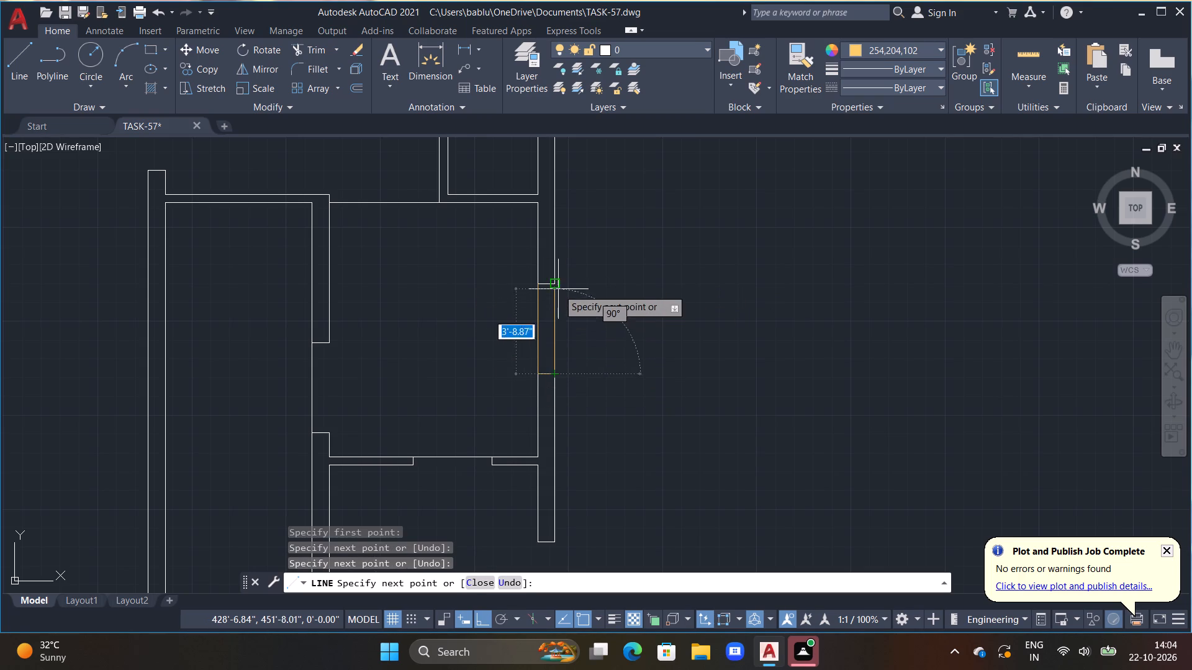
click(557, 287)
click(540, 288)
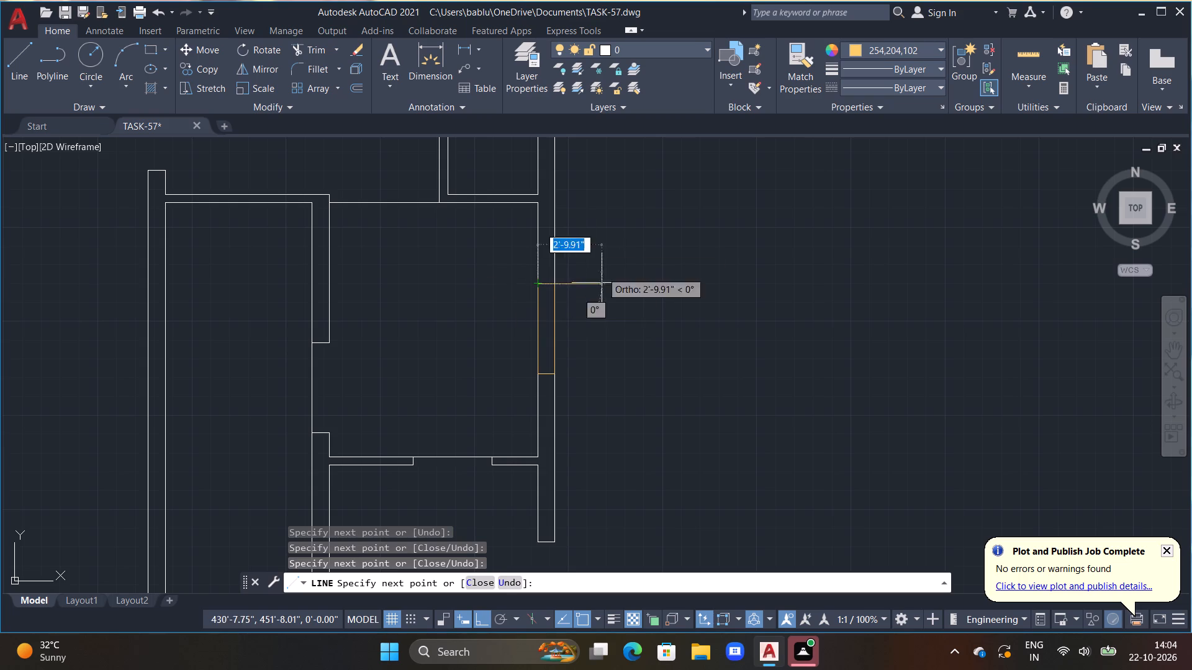
key(Escape)
Outline the 4' opening in the right outer wall of the long room above the two small bottom rooms with a 4' by 9" rectangle of lines.
middle_drag(588, 399, 551, 0)
scroll(554, 178, down, 1)
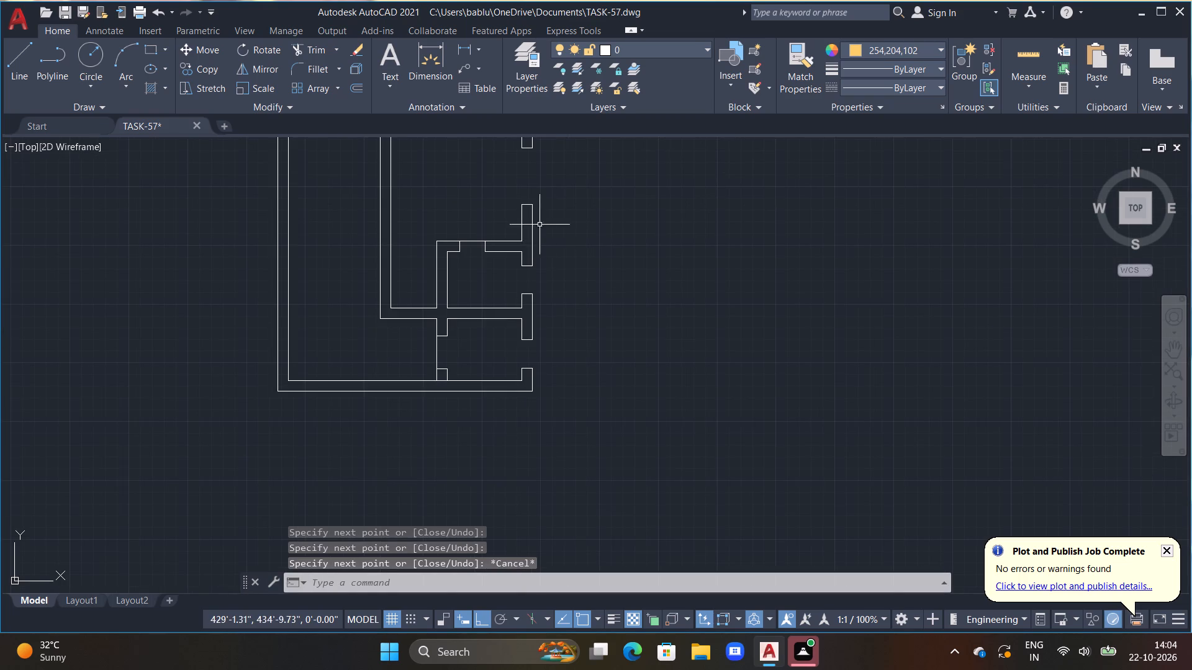
middle_drag(545, 245, 598, 419)
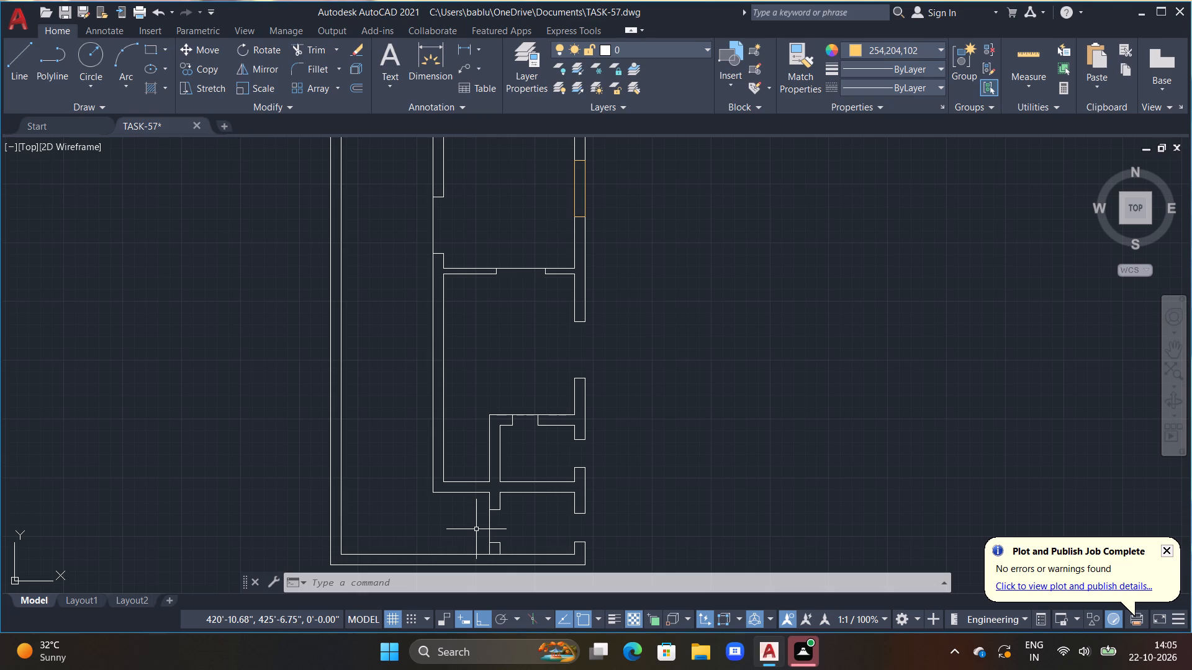
key(Escape)
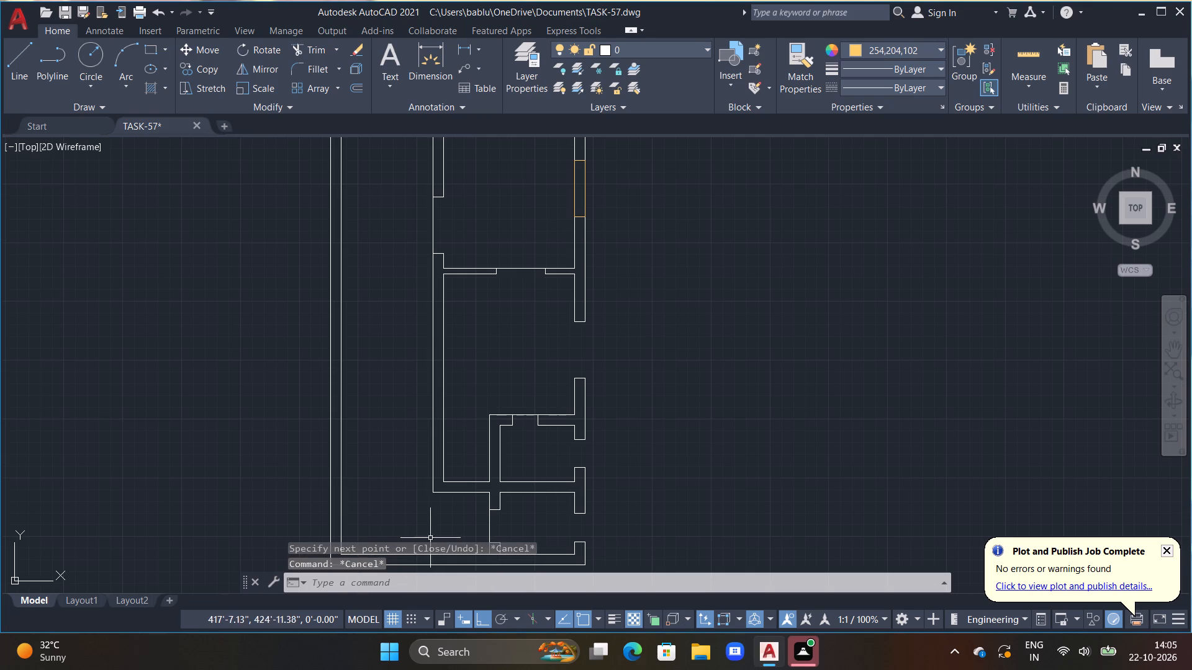
text(L)
key(space)
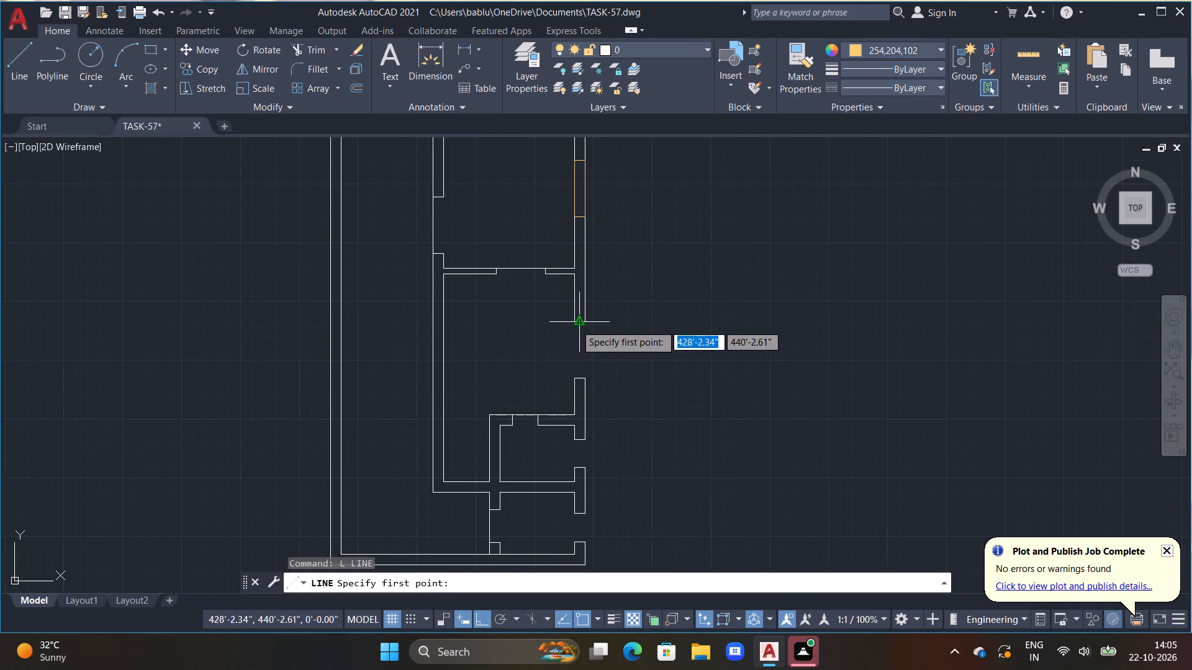
scroll(576, 325, up, 3)
double_click(554, 314)
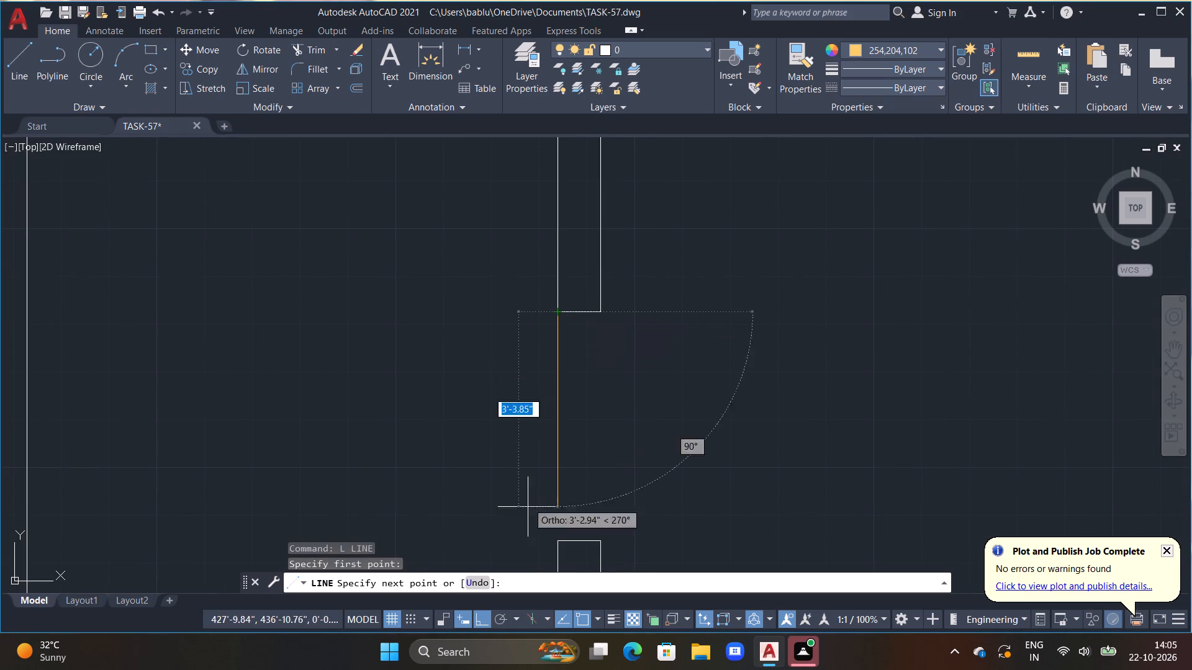
click(556, 538)
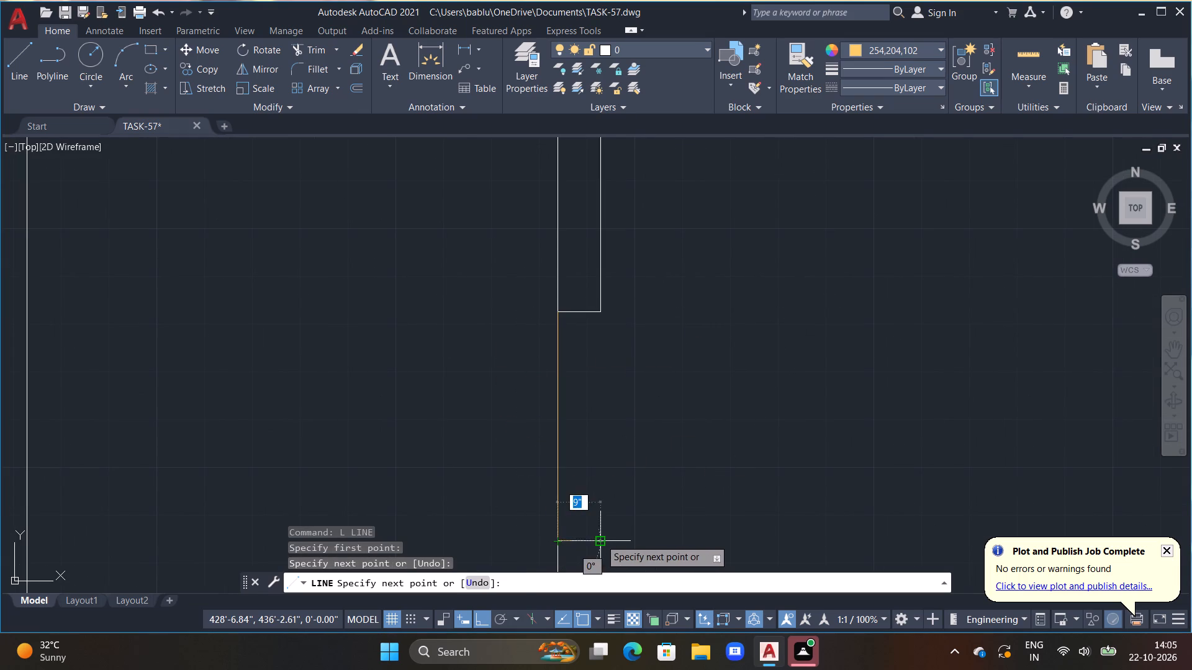
drag(600, 539, 603, 524)
double_click(601, 311)
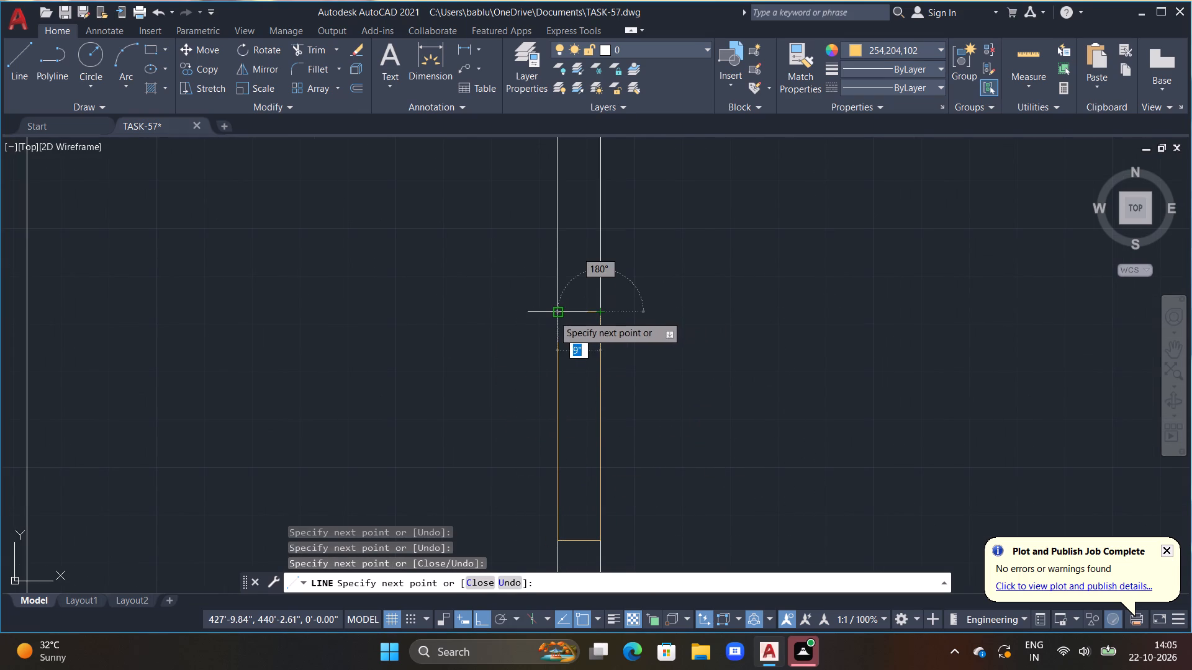
click(553, 315)
key(Escape)
Outline the right outer wall opening of the upper small bottom room with a closed 2' by 9" window rectangle of lines.
scroll(558, 334, down, 1)
middle_drag(585, 390, 545, 275)
scroll(569, 346, down, 1)
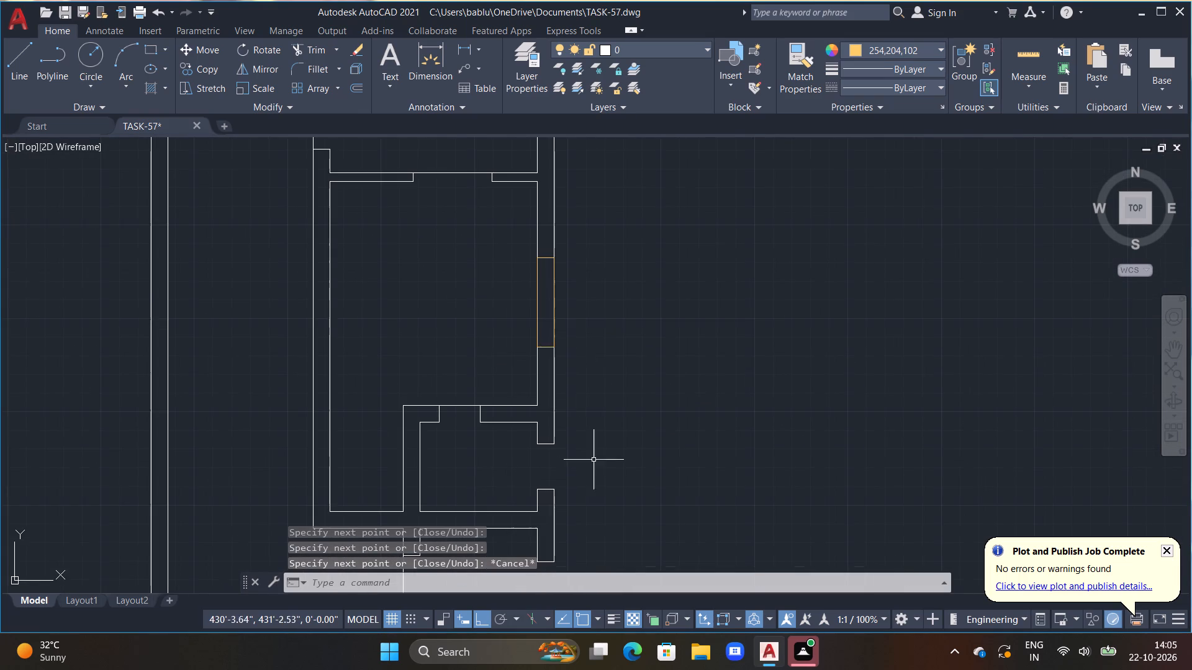
middle_drag(600, 458, 580, 364)
middle_drag(531, 372, 538, 336)
scroll(536, 326, up, 3)
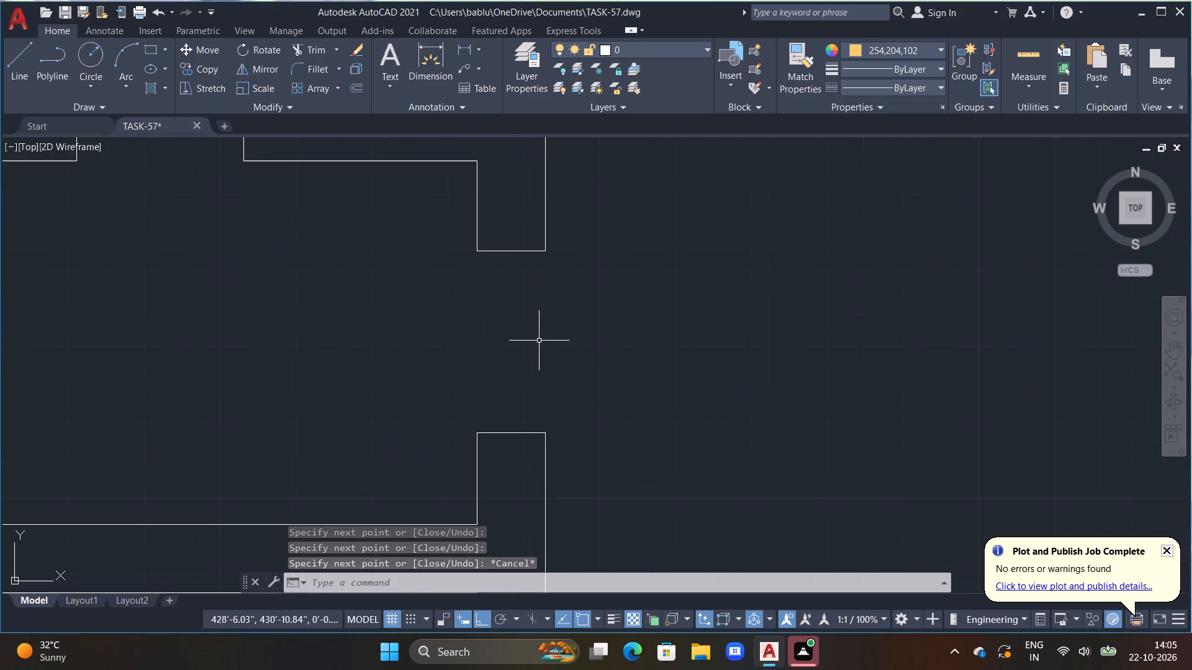
text(L)
key(space)
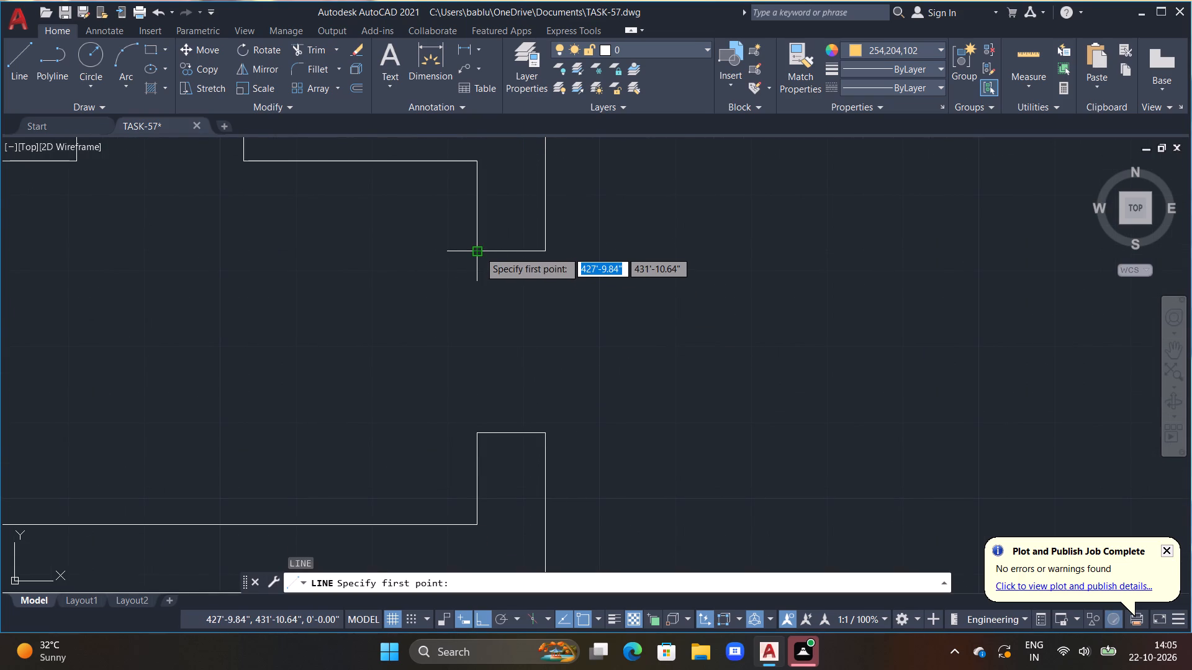
click(479, 251)
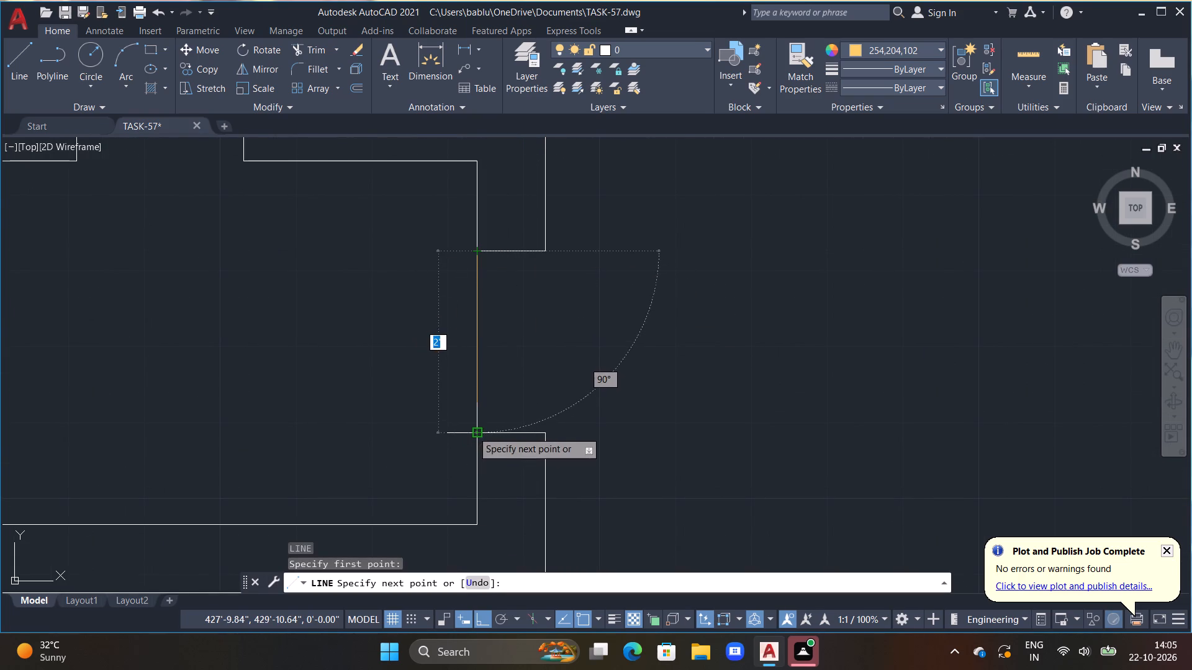
click(472, 431)
double_click(544, 434)
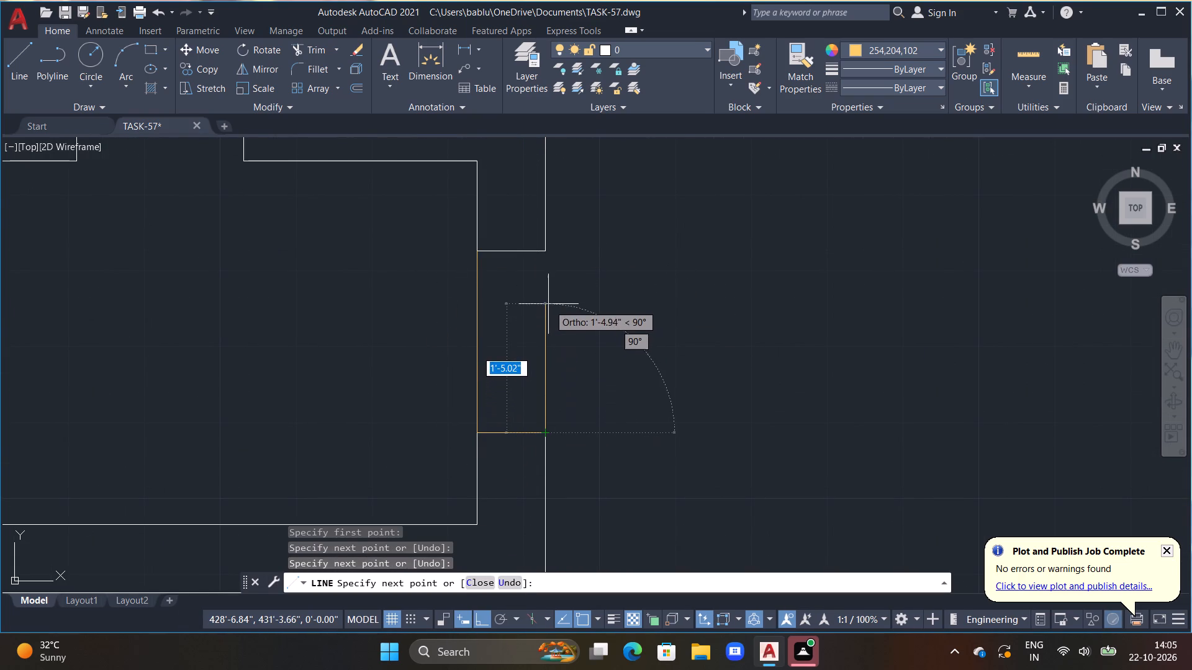
click(537, 251)
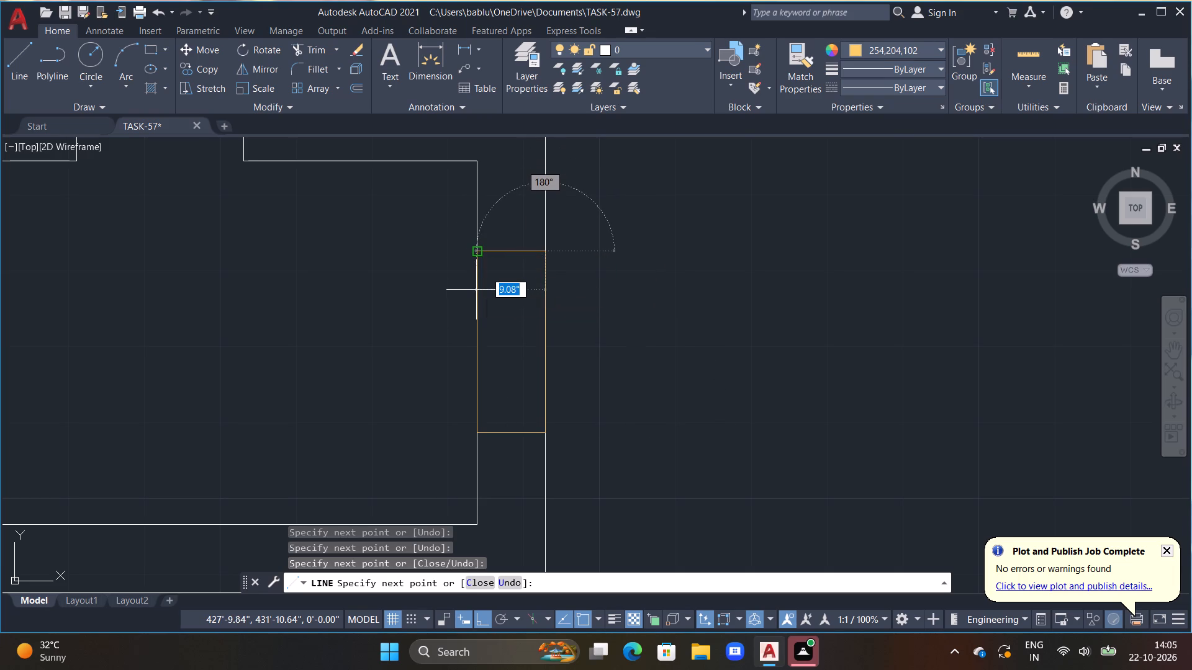
click(474, 251)
key(Escape)
Outline the right outer wall opening of the bottom-right corner room with a closed 2' by 9" window rectangle of lines.
scroll(559, 351, down, 2)
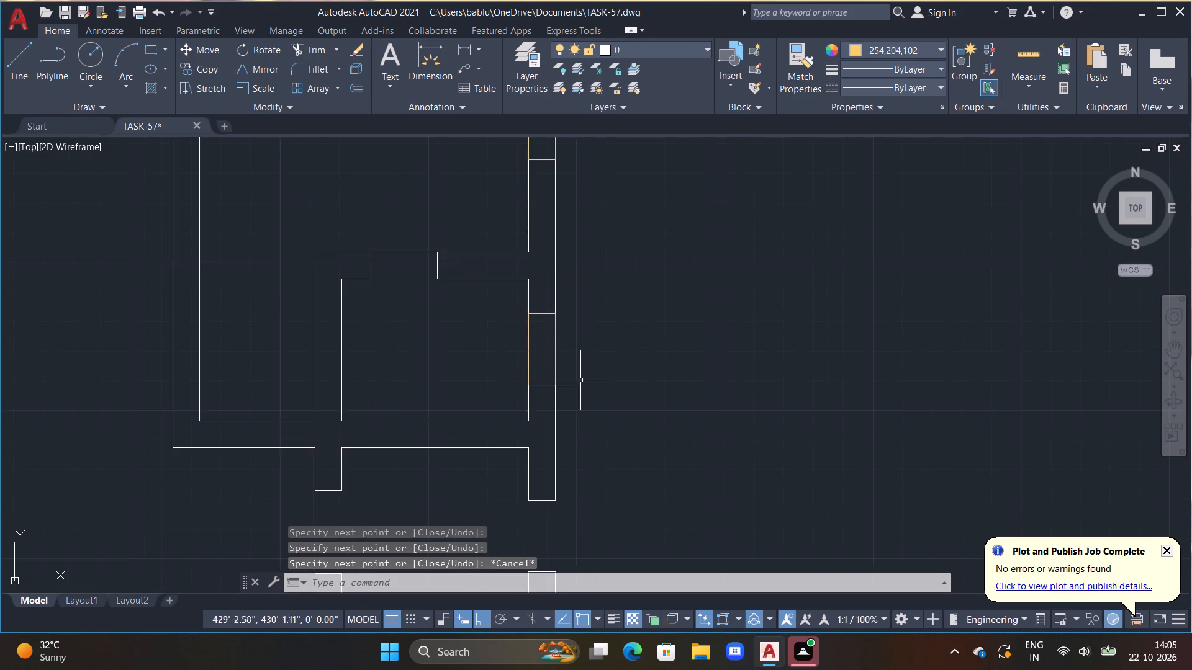
scroll(588, 432, down, 2)
middle_drag(596, 450, 543, 366)
middle_drag(525, 448, 515, 412)
scroll(500, 368, up, 2)
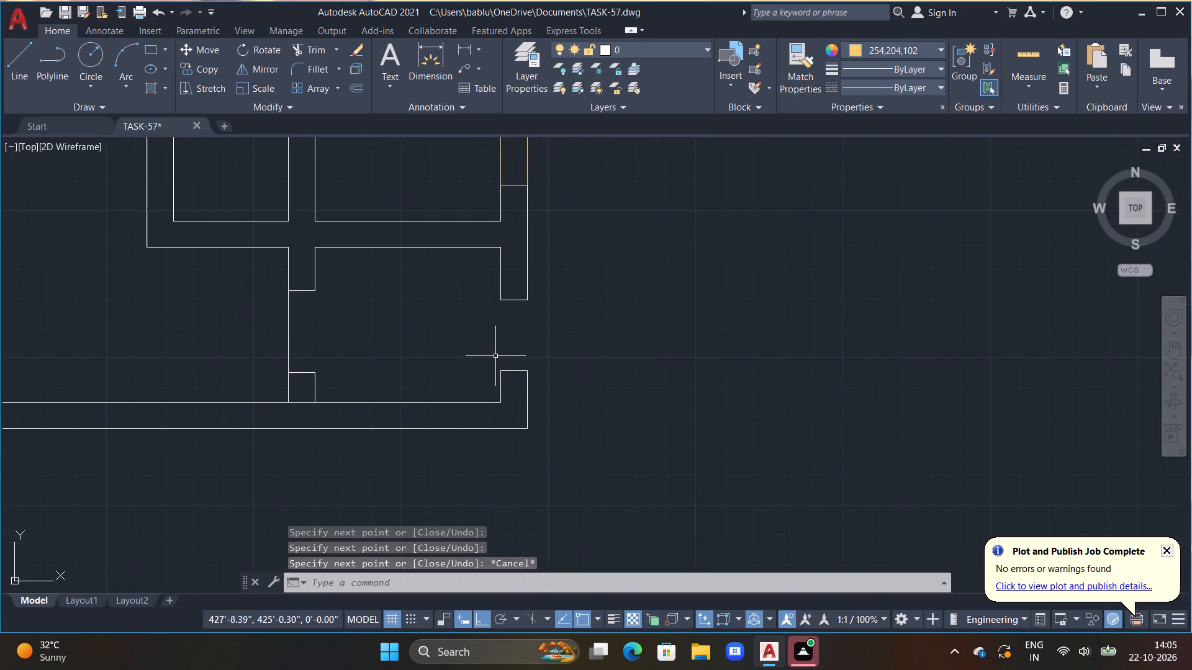
middle_drag(498, 356, 520, 435)
scroll(520, 435, up, 2)
key(l)
key(space)
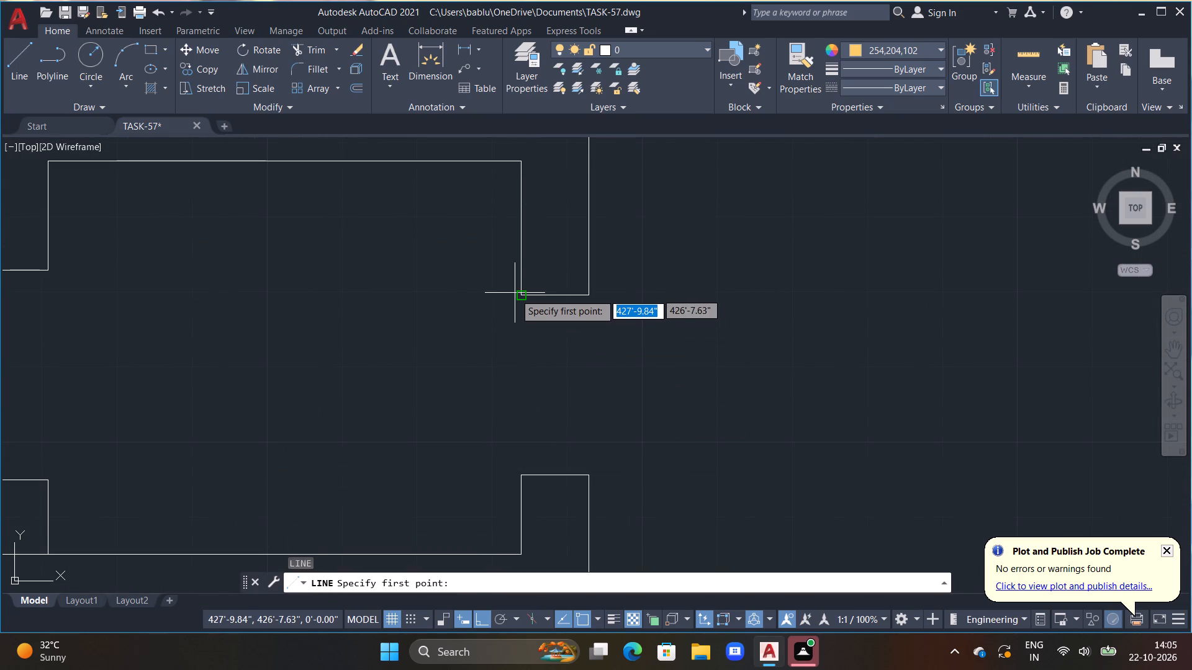
click(522, 293)
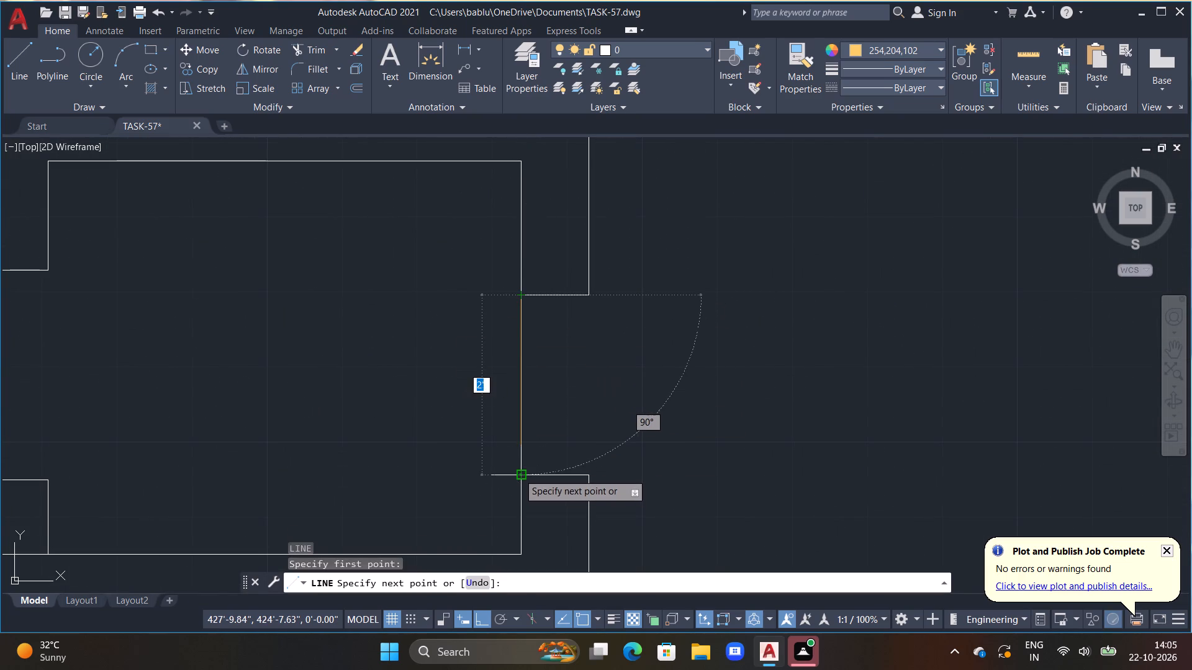
double_click(518, 473)
click(584, 473)
click(584, 294)
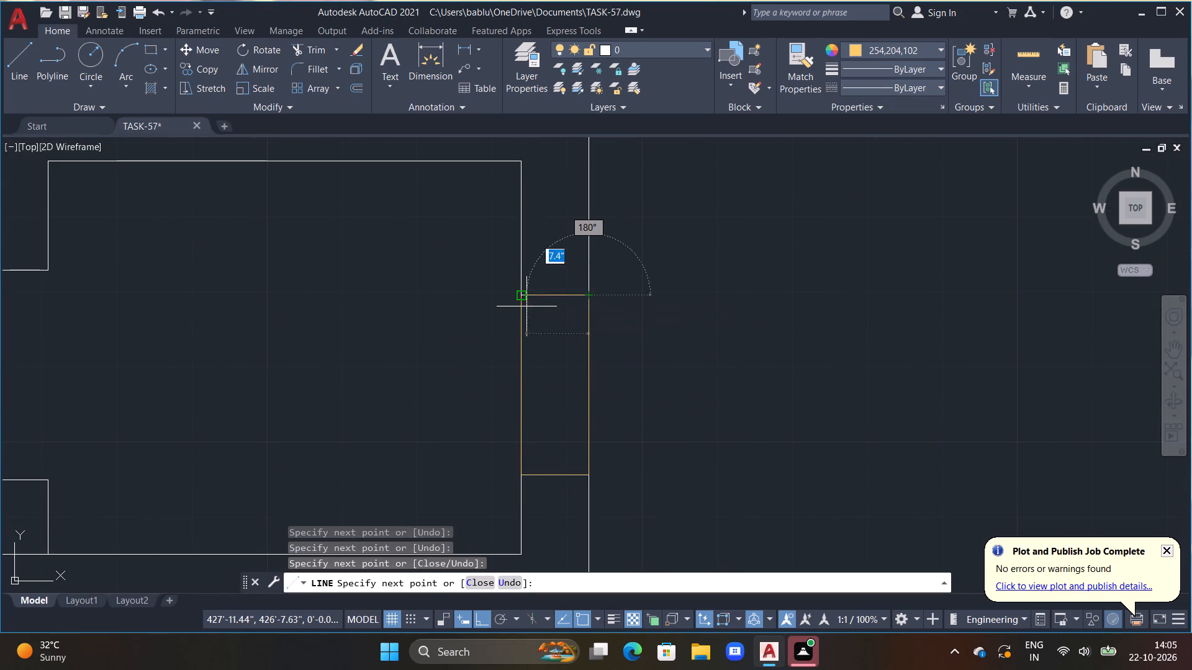
click(520, 294)
key(Escape)
Outline the right outer wall opening of the narrow room below the top-right room with a closed 2' by 9" window rectangle of lines.
scroll(543, 321, down, 4)
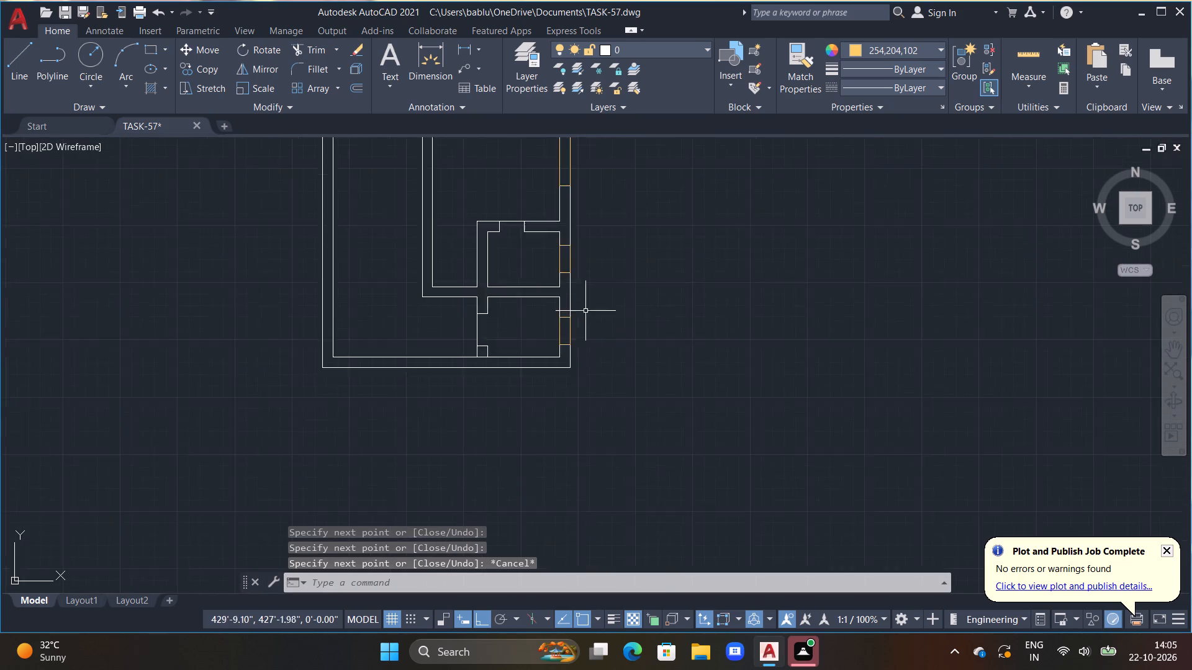
scroll(585, 311, down, 1)
middle_drag(577, 303, 588, 433)
middle_drag(603, 277, 623, 441)
scroll(606, 343, up, 3)
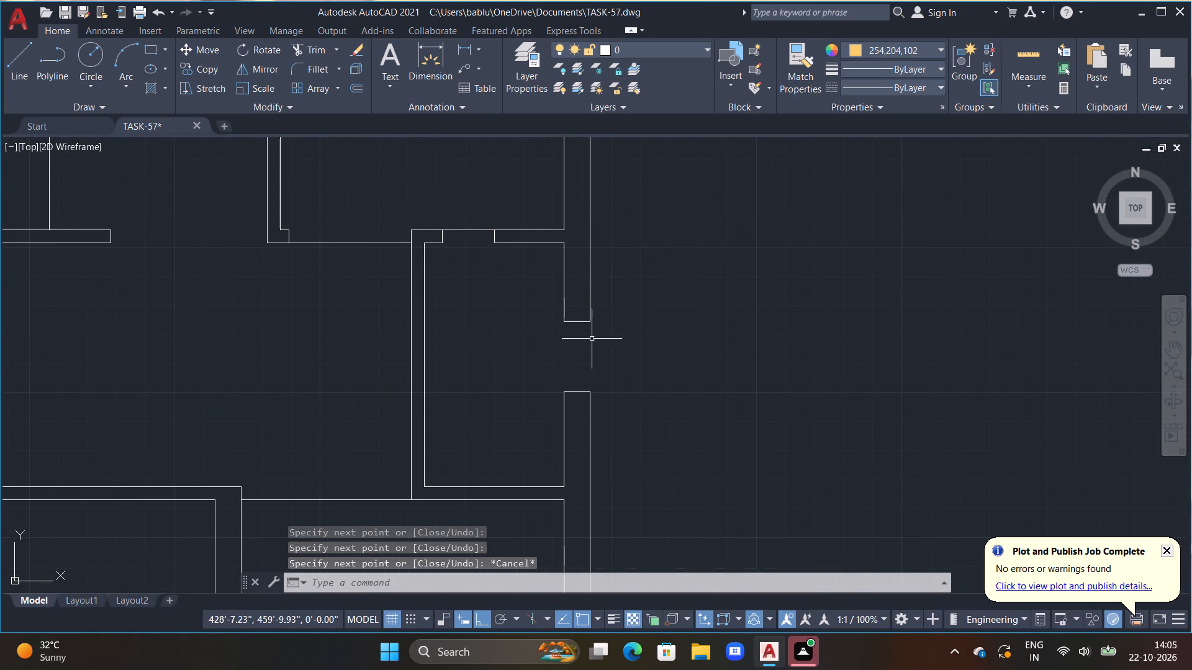
scroll(598, 332, up, 2)
middle_drag(602, 328, 616, 304)
key(l)
key(space)
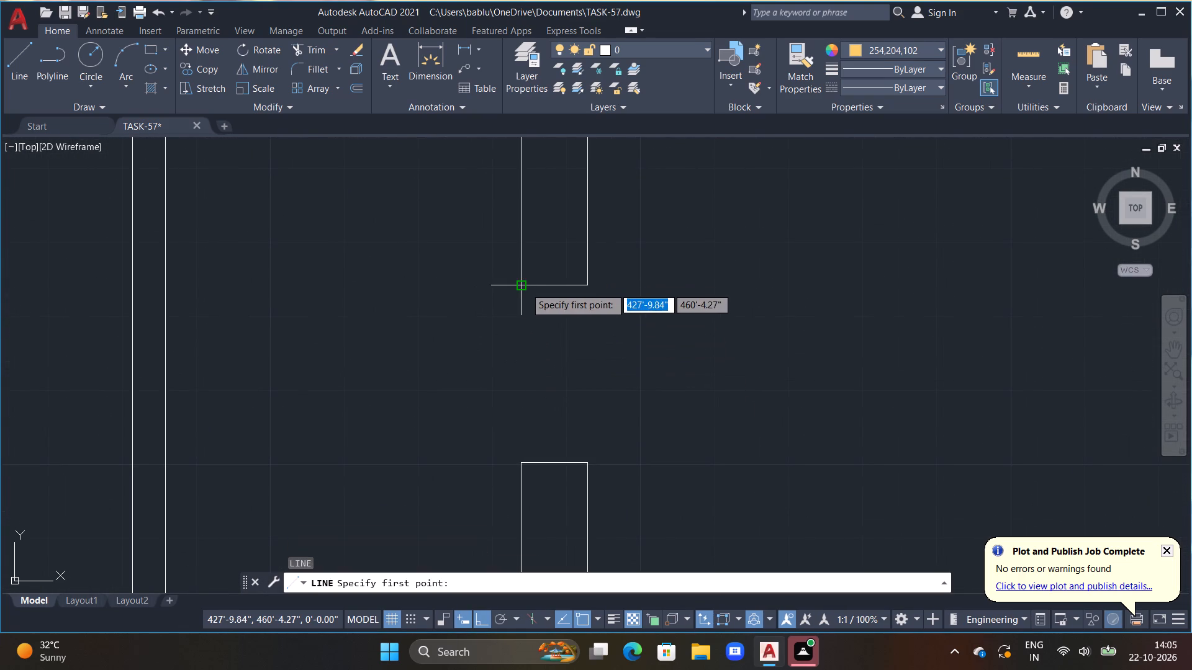
click(523, 286)
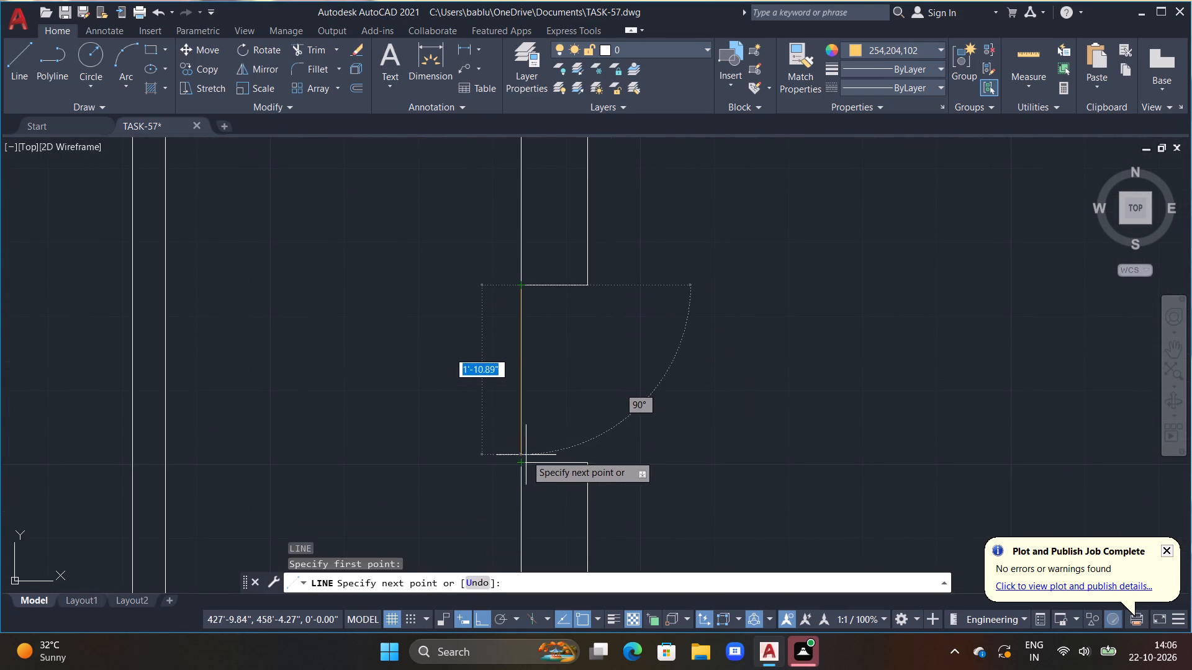
click(518, 462)
drag(586, 462, 584, 451)
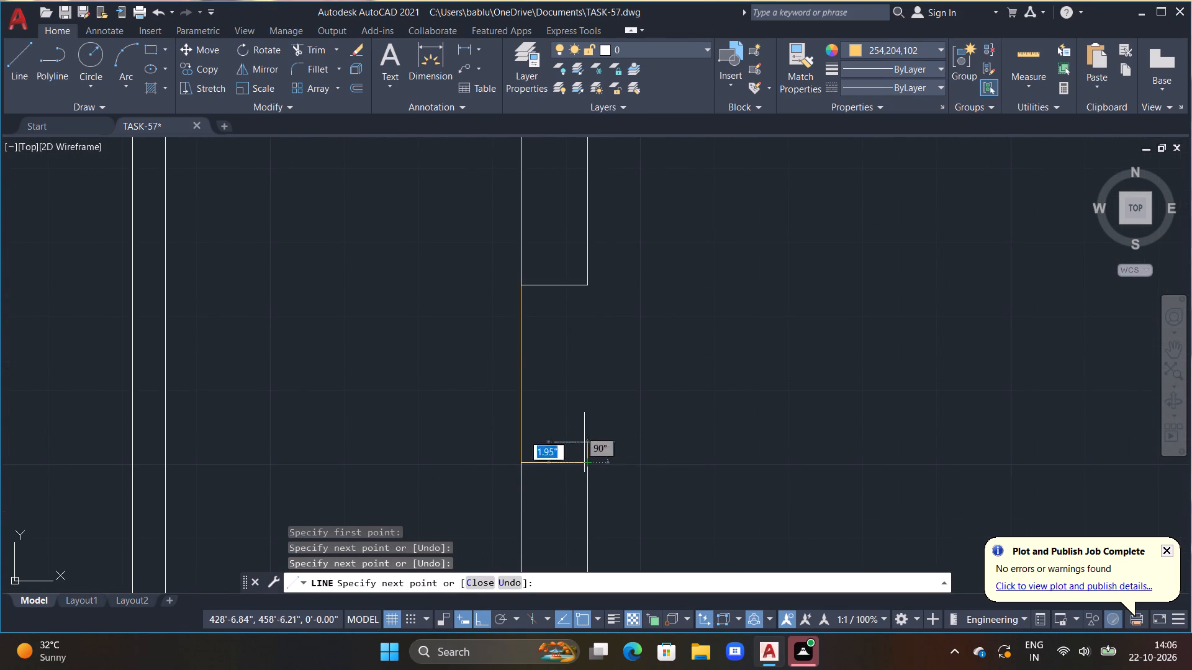
click(587, 287)
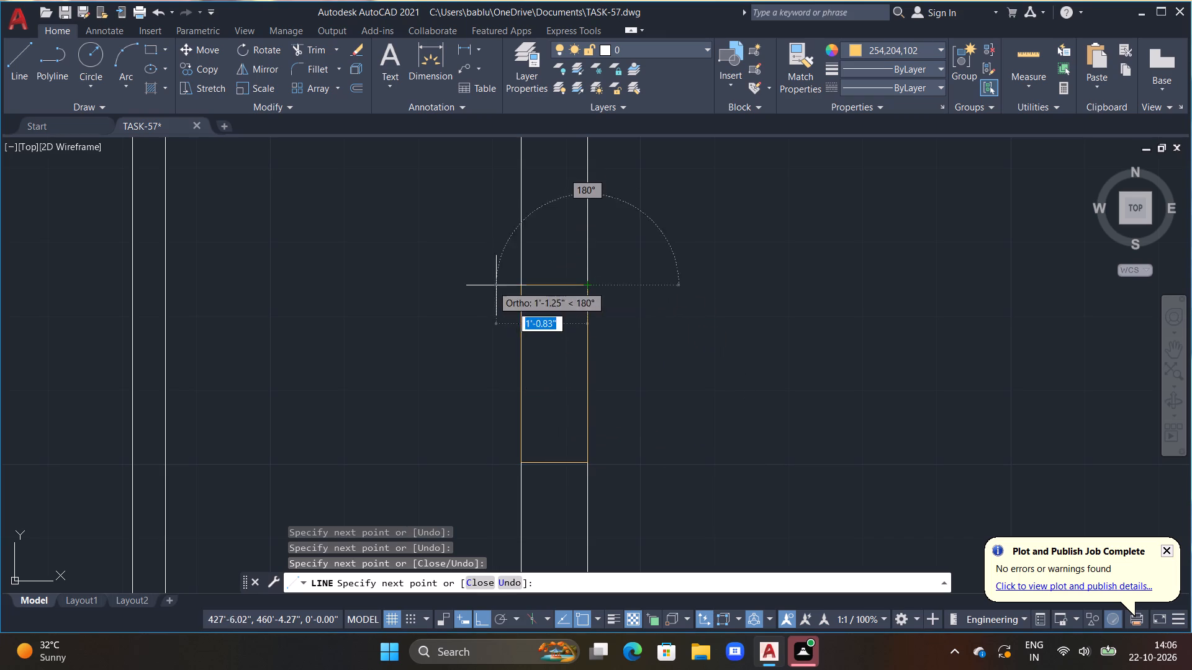
click(518, 284)
key(Escape)
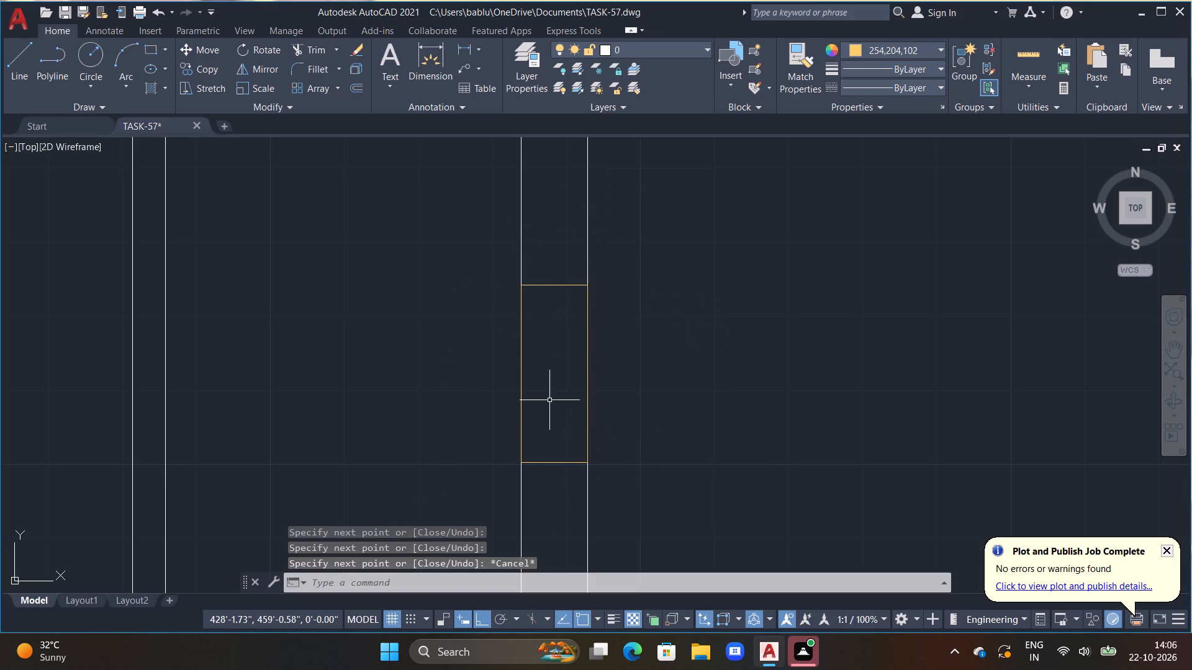
Offset the long line of the top-right room's top wall window inward by 3" twice to make two inner pane lines.
scroll(478, 299, down, 3)
middle_drag(427, 252, 615, 536)
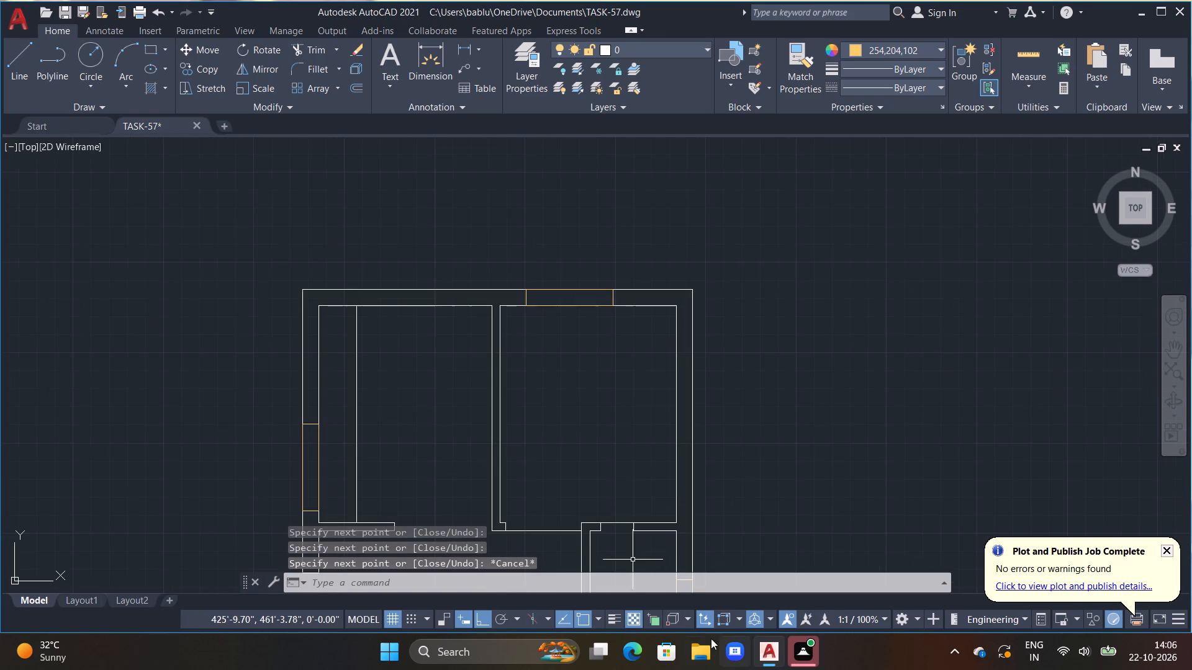
middle_drag(563, 377, 501, 352)
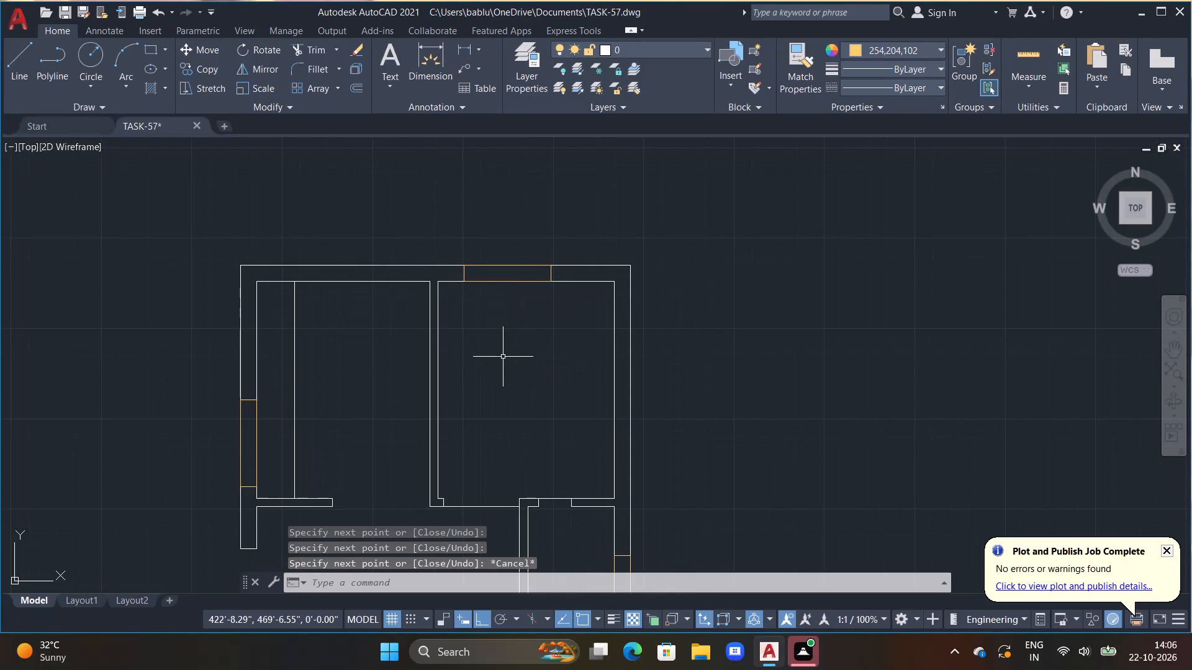
text(OFF 3")
key(Return)
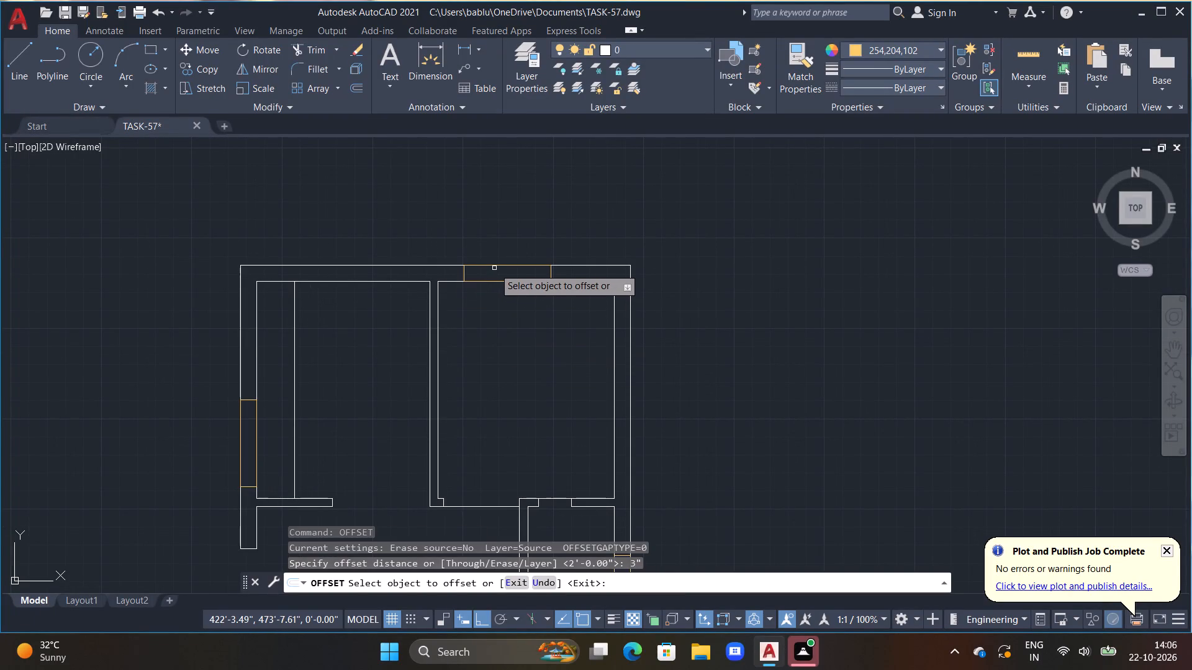
click(494, 268)
click(494, 266)
click(494, 278)
click(494, 270)
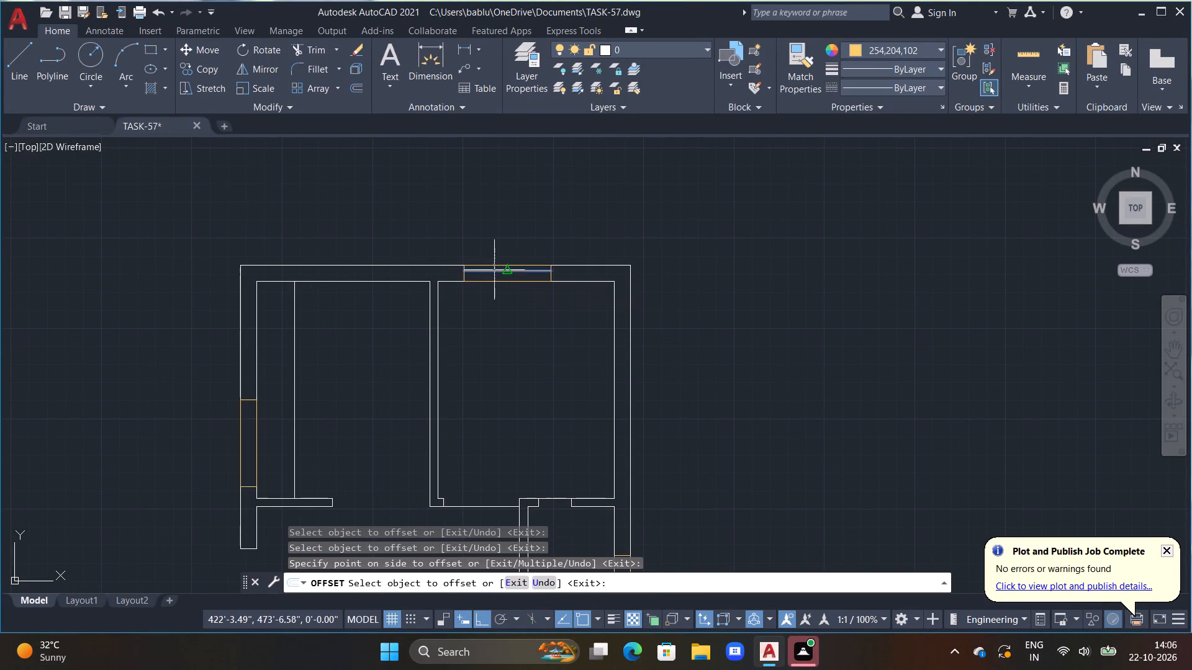
drag(494, 270, 494, 280)
click(496, 303)
Offset the long line of the narrow room's right wall window inward by 3" twice to make two inner pane lines.
middle_drag(495, 336, 465, 248)
middle_drag(546, 446, 405, 236)
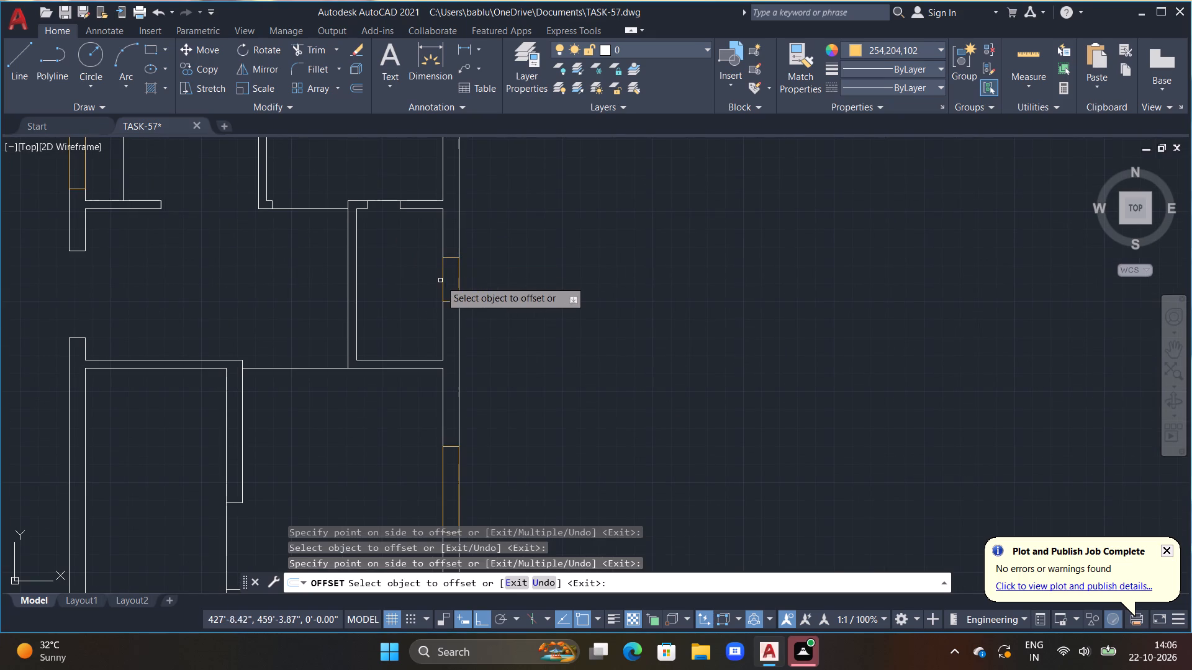
click(444, 280)
click(462, 297)
click(447, 282)
click(459, 290)
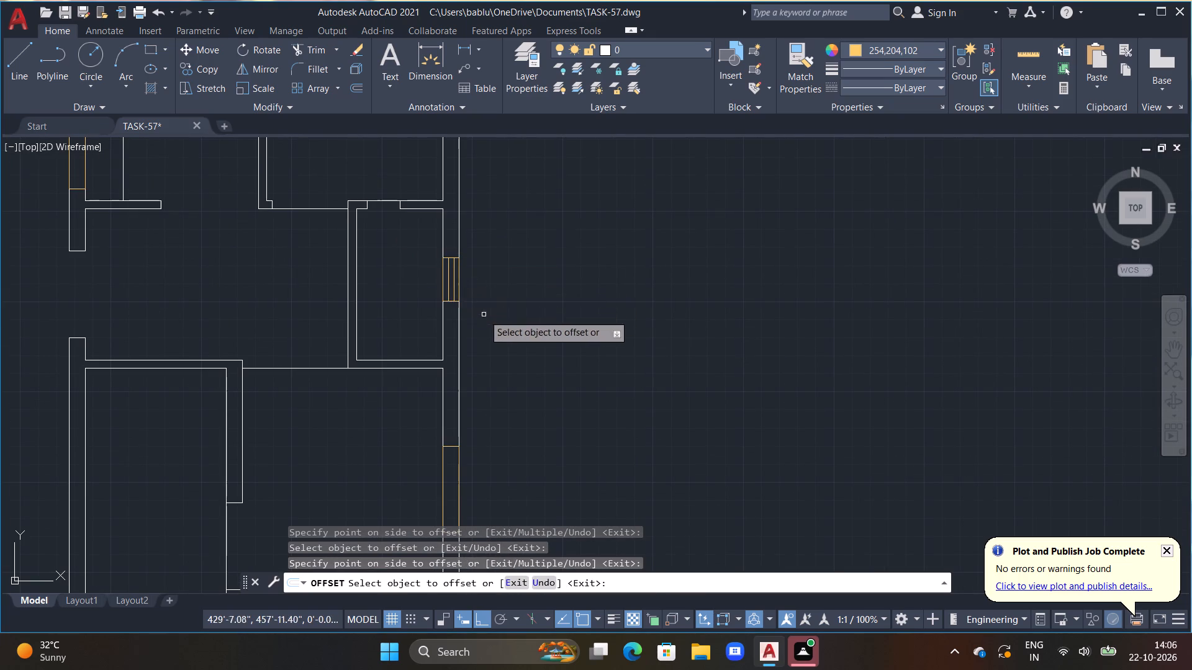
Offset the long line of the 4' right wall window below the narrow room inward by 3" twice for two pane lines.
middle_drag(483, 330, 513, 220)
drag(470, 365, 487, 375)
click(494, 384)
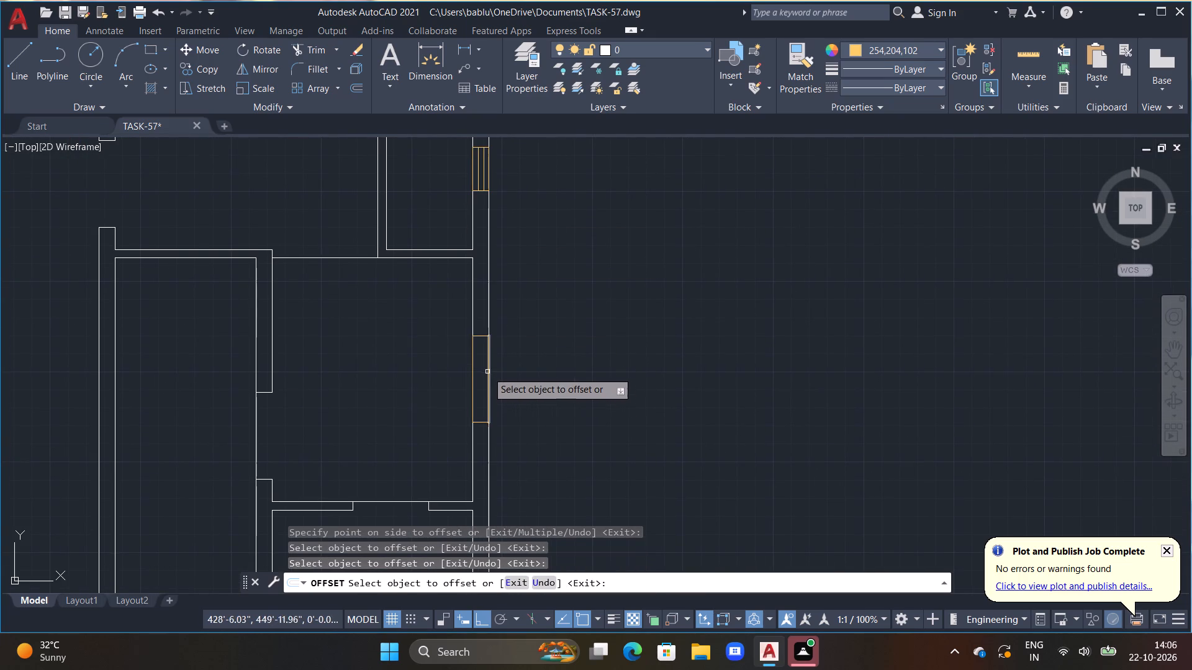
drag(487, 371, 476, 372)
click(476, 375)
click(483, 375)
drag(470, 380, 464, 385)
click(464, 385)
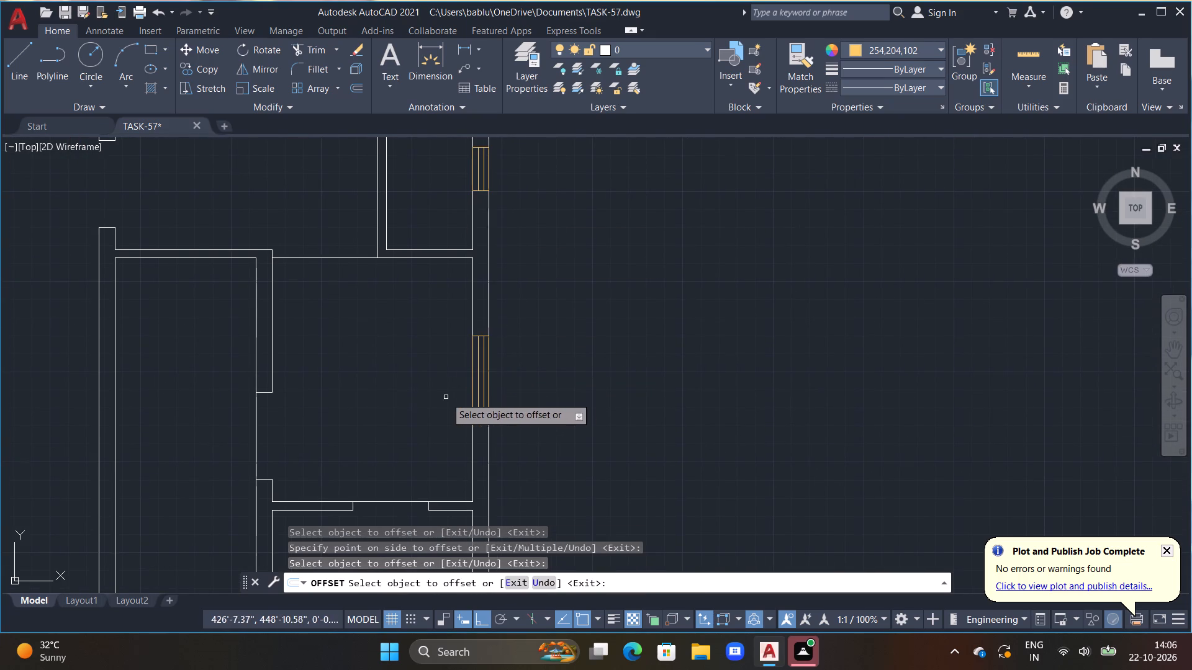
Offset the long line of the third right wall window from the top inward by 3" twice to make two pane lines.
middle_drag(441, 409, 446, 238)
scroll(455, 366, down, 1)
middle_drag(467, 414, 474, 336)
scroll(483, 340, up, 4)
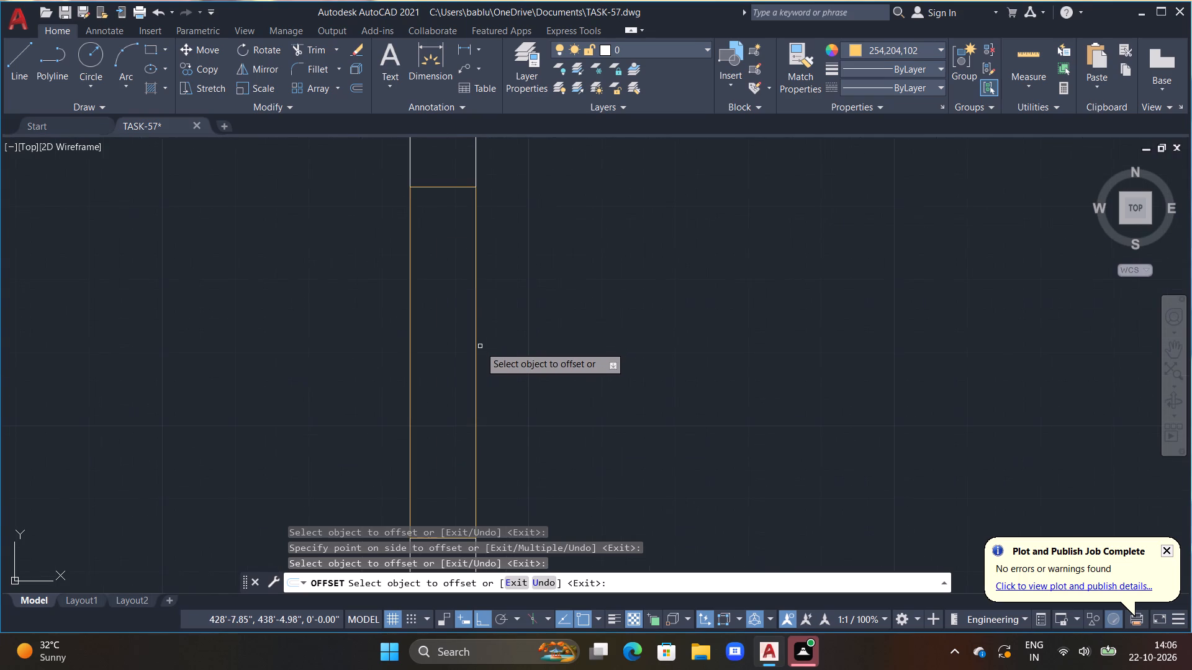
drag(477, 347, 449, 352)
click(441, 354)
click(452, 356)
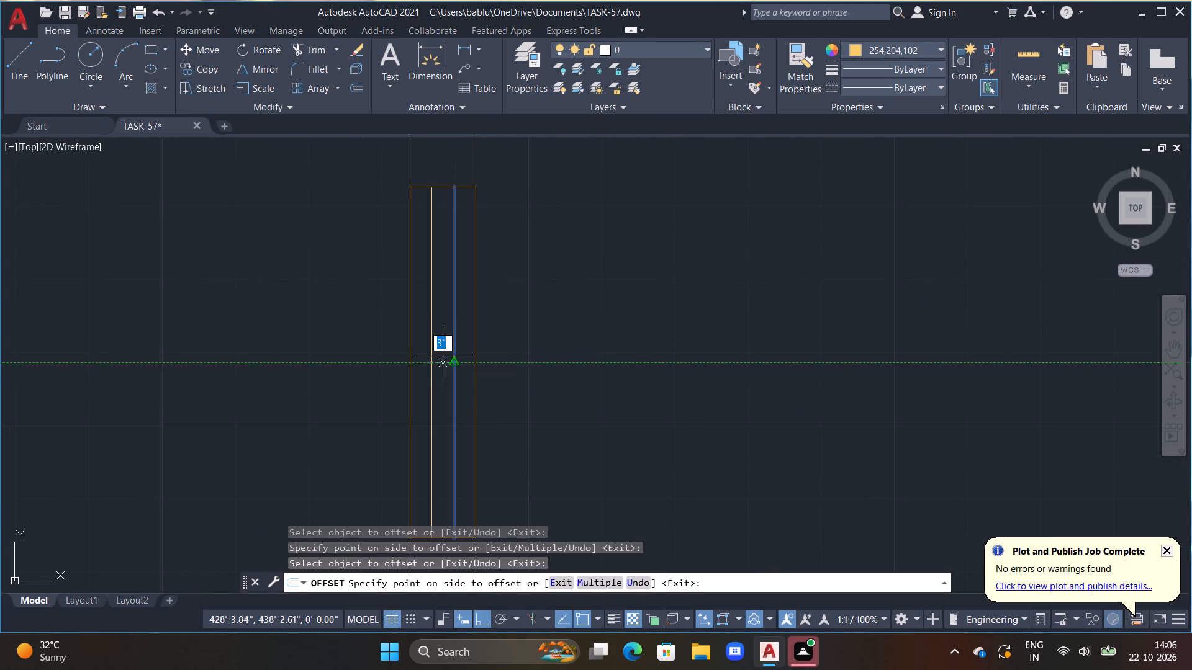
click(434, 359)
Offset the long line of the right wall window in the small room above the bottom room inward by 3" twice.
scroll(430, 360, down, 2)
middle_drag(470, 378, 505, 176)
middle_drag(482, 372, 476, 239)
scroll(482, 284, up, 1)
drag(474, 280, 456, 280)
click(445, 280)
click(459, 274)
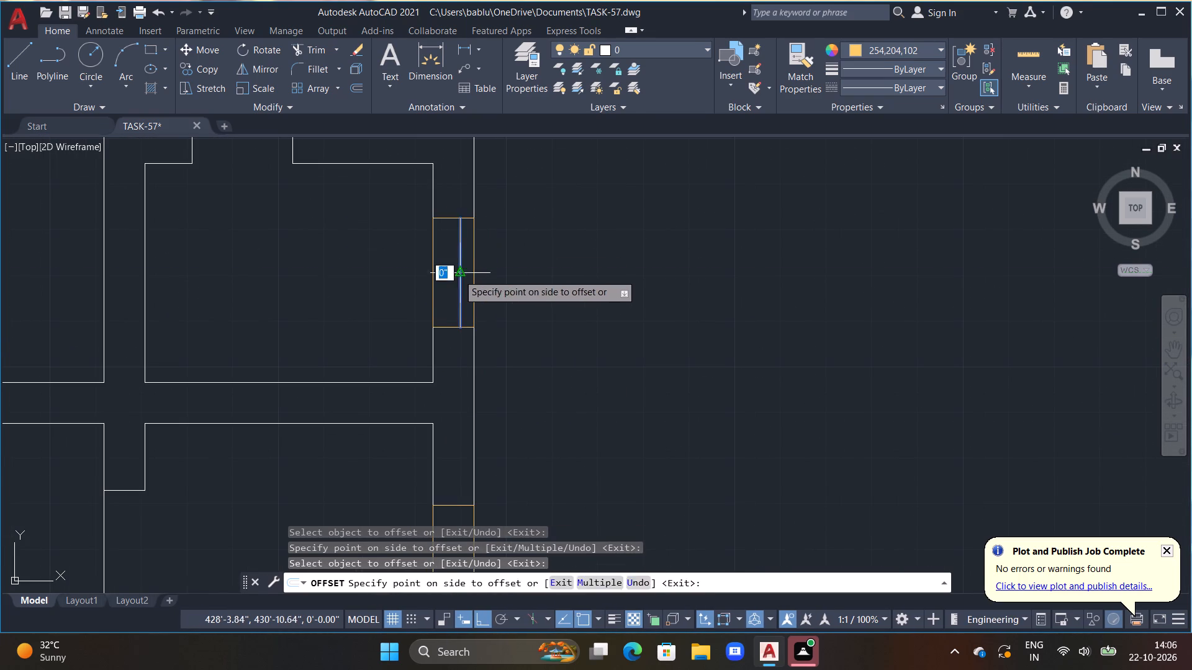
drag(448, 280, 442, 282)
click(440, 283)
Offset the long line of the bottom room's right wall window inward by 3" twice to make two pane lines.
middle_drag(436, 413, 425, 254)
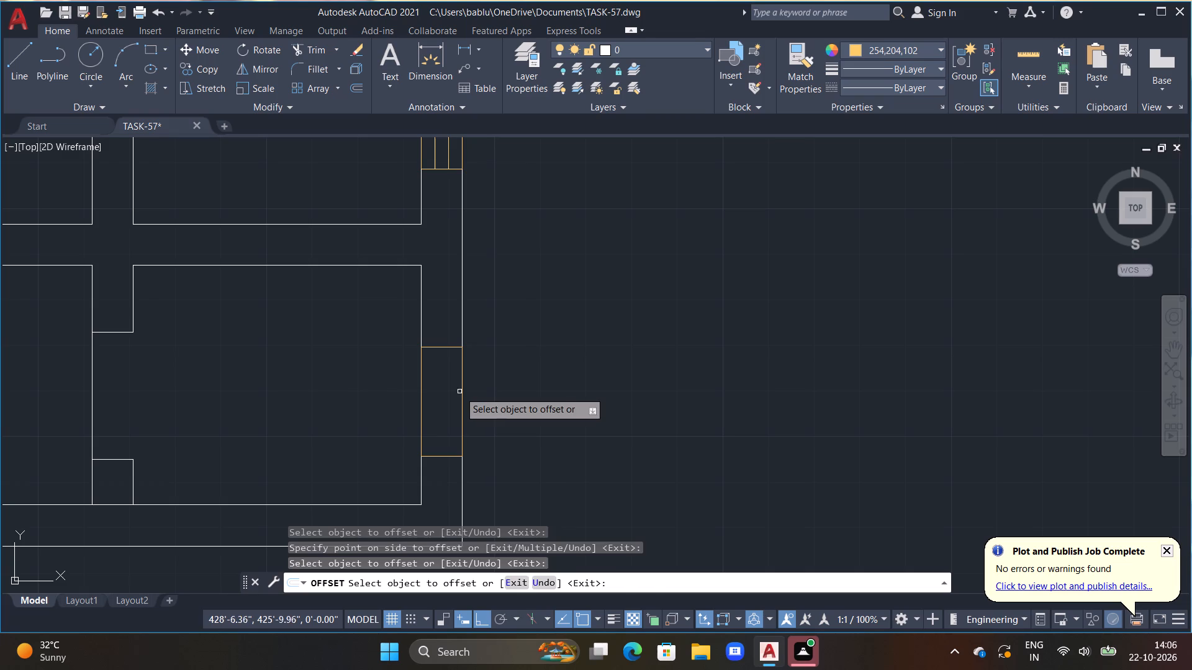
click(460, 391)
click(443, 400)
click(445, 393)
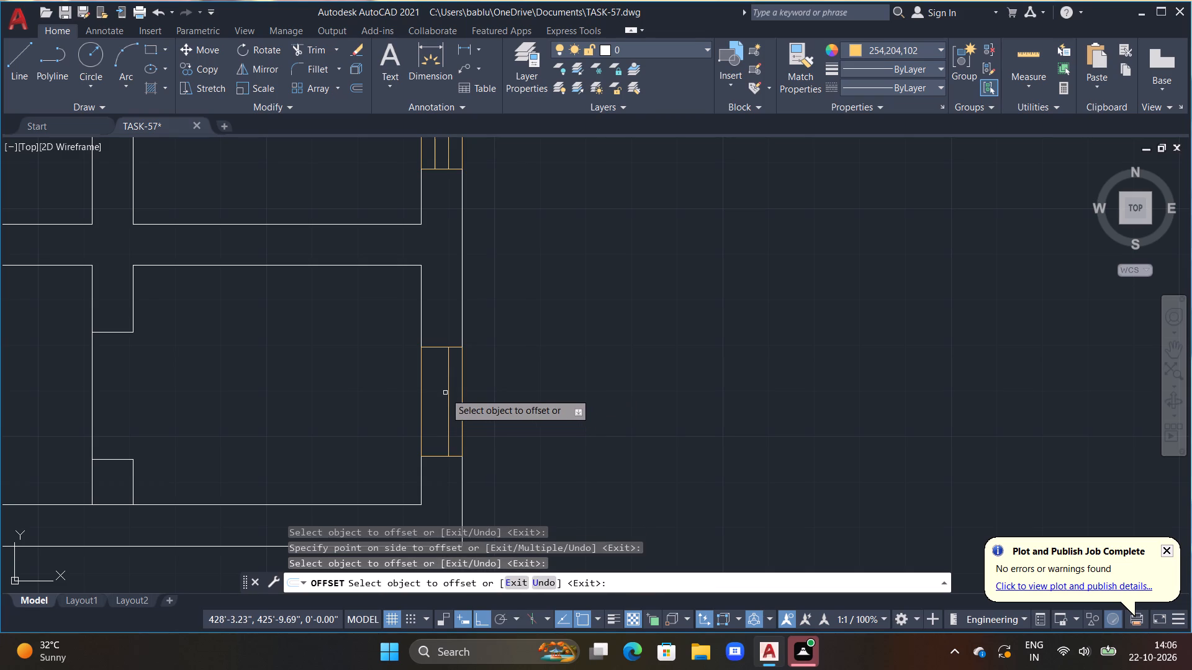
click(448, 396)
click(438, 391)
Offset the outer long line of the top-left room's left wall window inward by 3" twice to make two pane lines.
scroll(441, 398, down, 2)
middle_drag(385, 376, 589, 393)
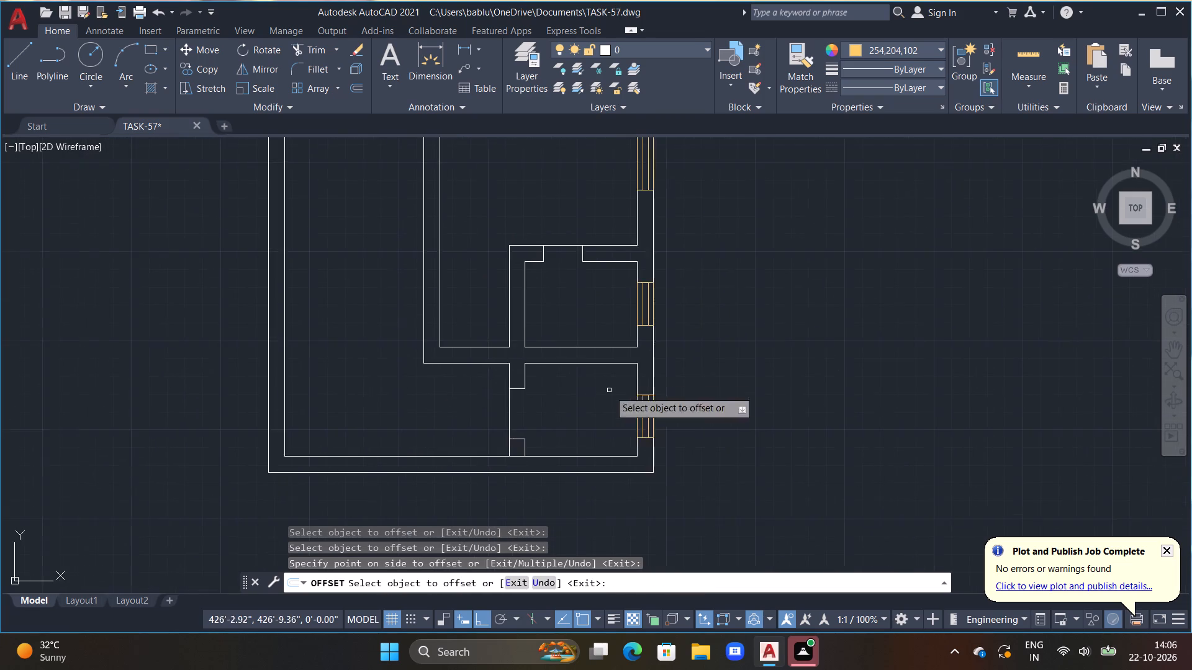
scroll(476, 335, down, 2)
middle_drag(387, 196, 401, 368)
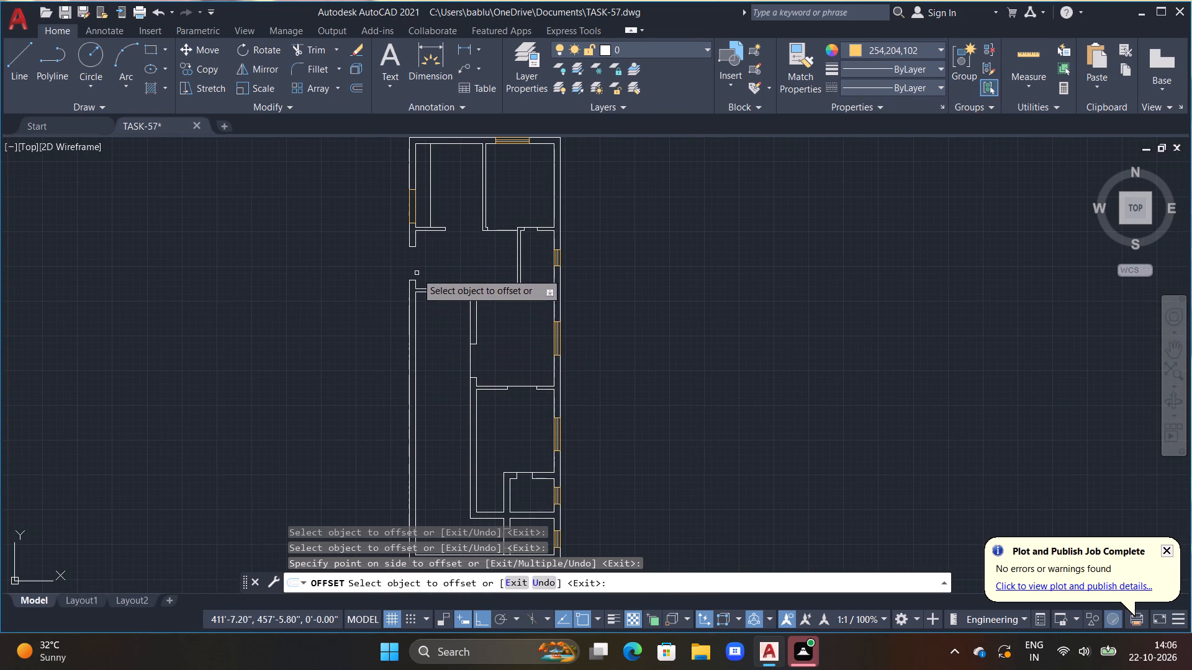
scroll(410, 239, up, 2)
middle_drag(415, 212, 430, 306)
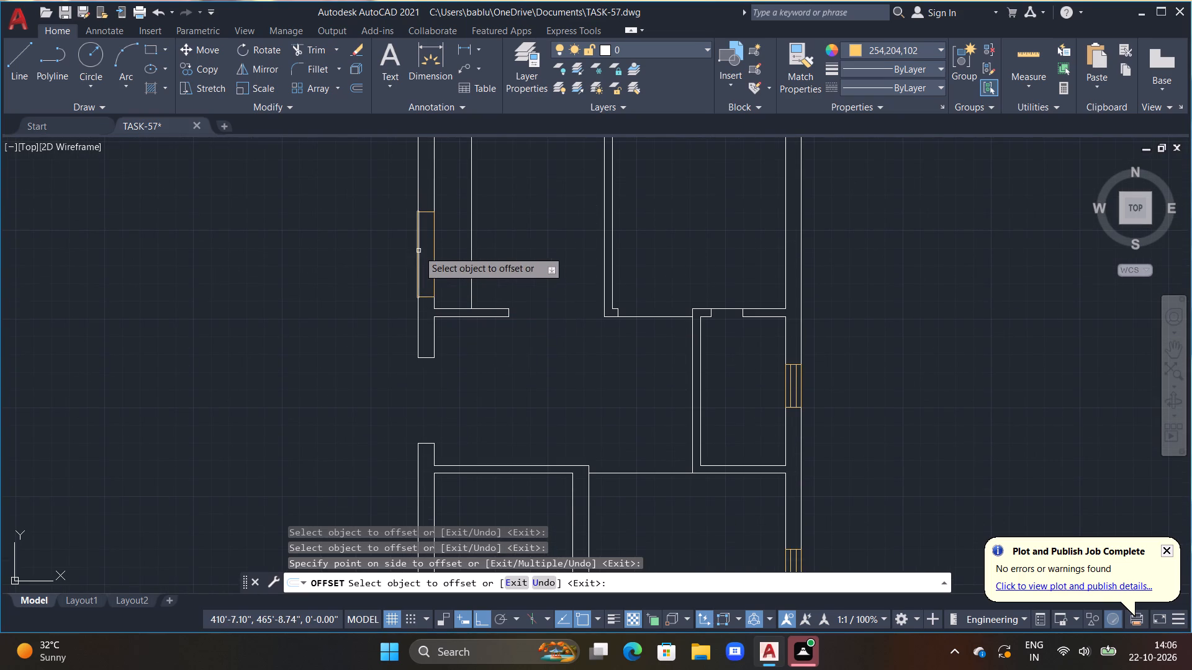
drag(418, 251, 437, 254)
click(453, 265)
drag(423, 254, 431, 261)
click(436, 266)
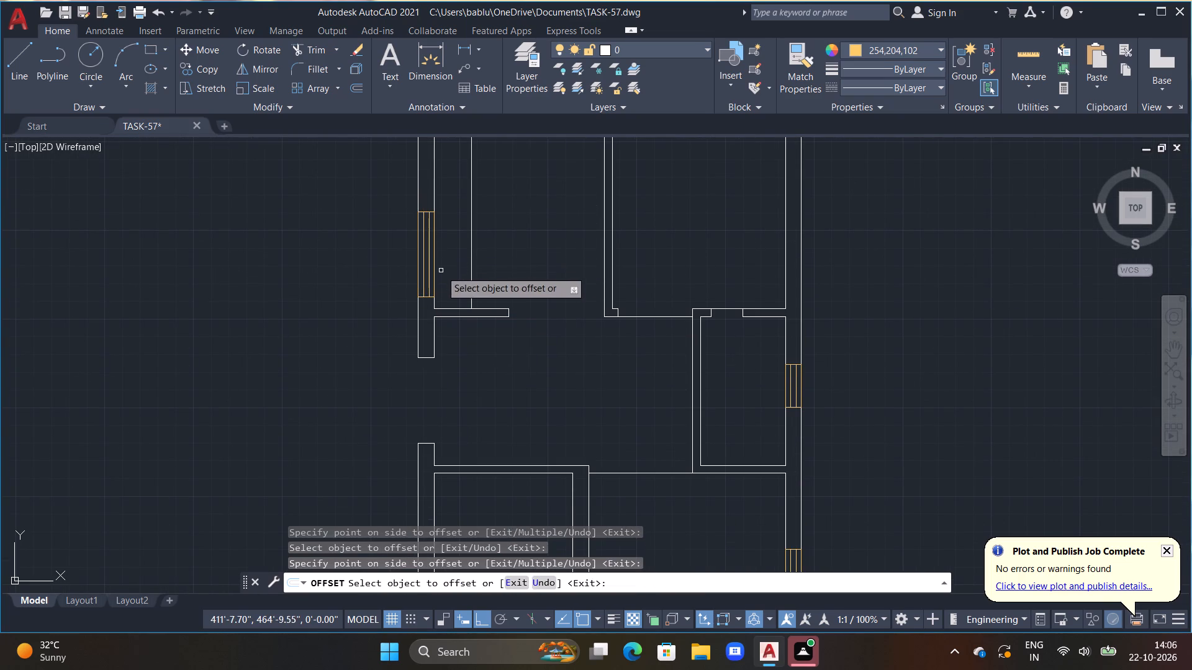
Outline the left outer wall opening below the top-left room with a closed 4' by 9" window rectangle of lines.
key(Escape)
key(l)
key(space)
drag(417, 355, 423, 357)
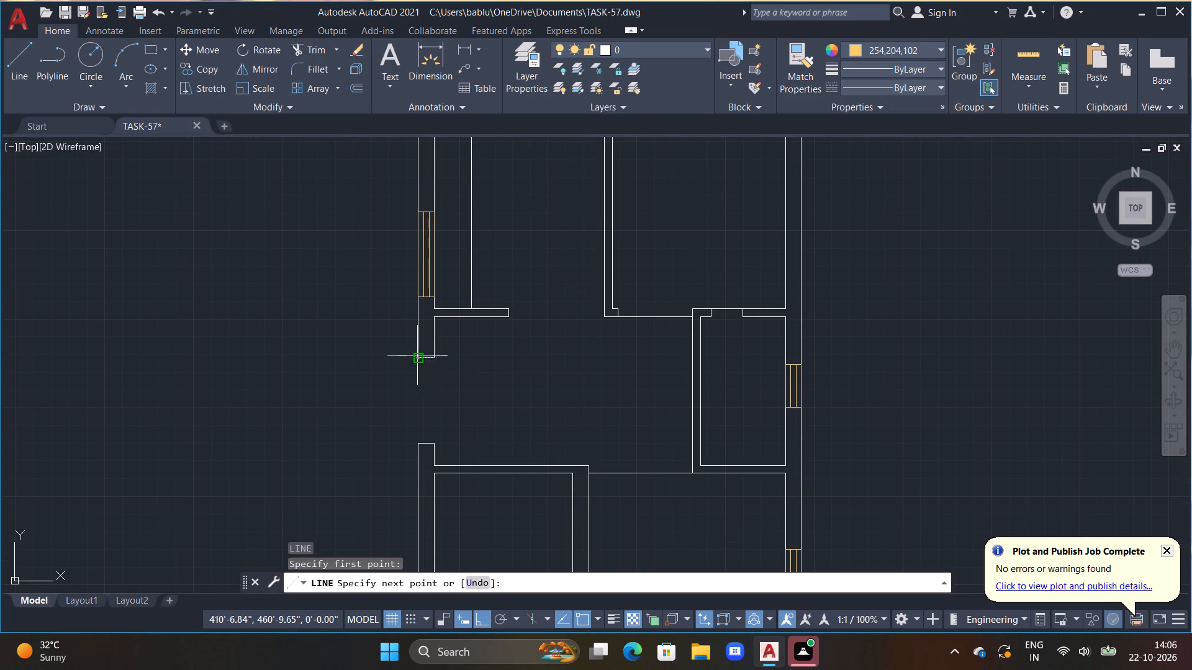
drag(423, 357, 433, 357)
click(439, 356)
click(436, 442)
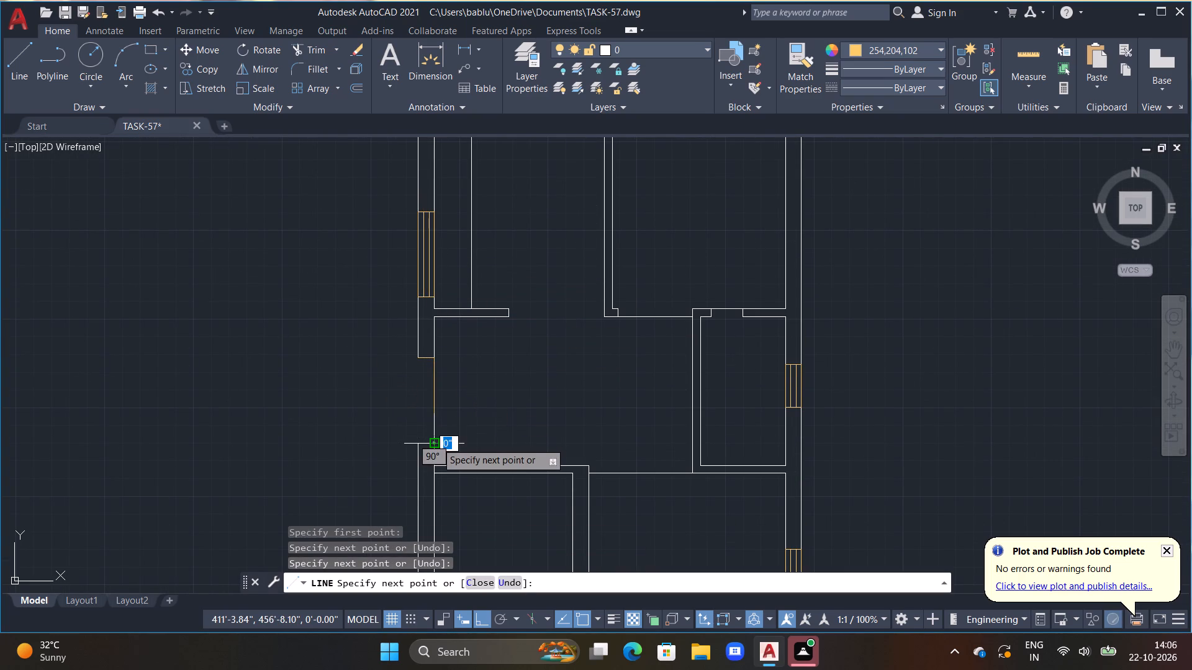
click(414, 443)
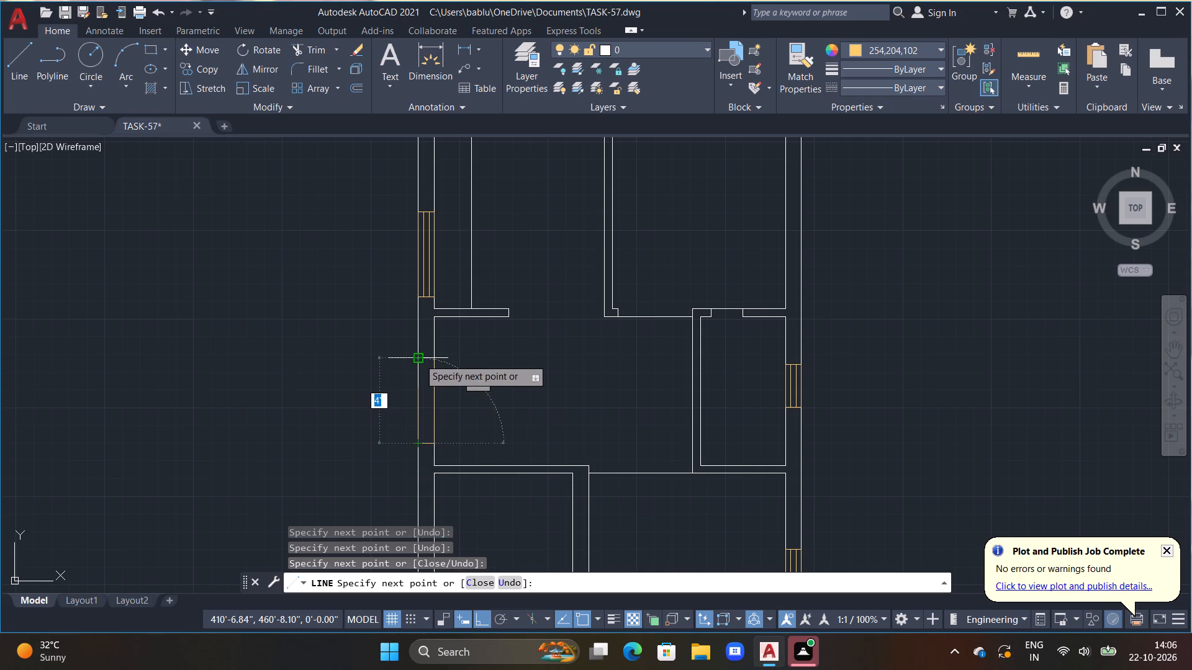
click(419, 359)
key(Escape)
Offset the outer long line of the new 4' left wall window inward by 3" twice to make two pane lines.
text(OFF)
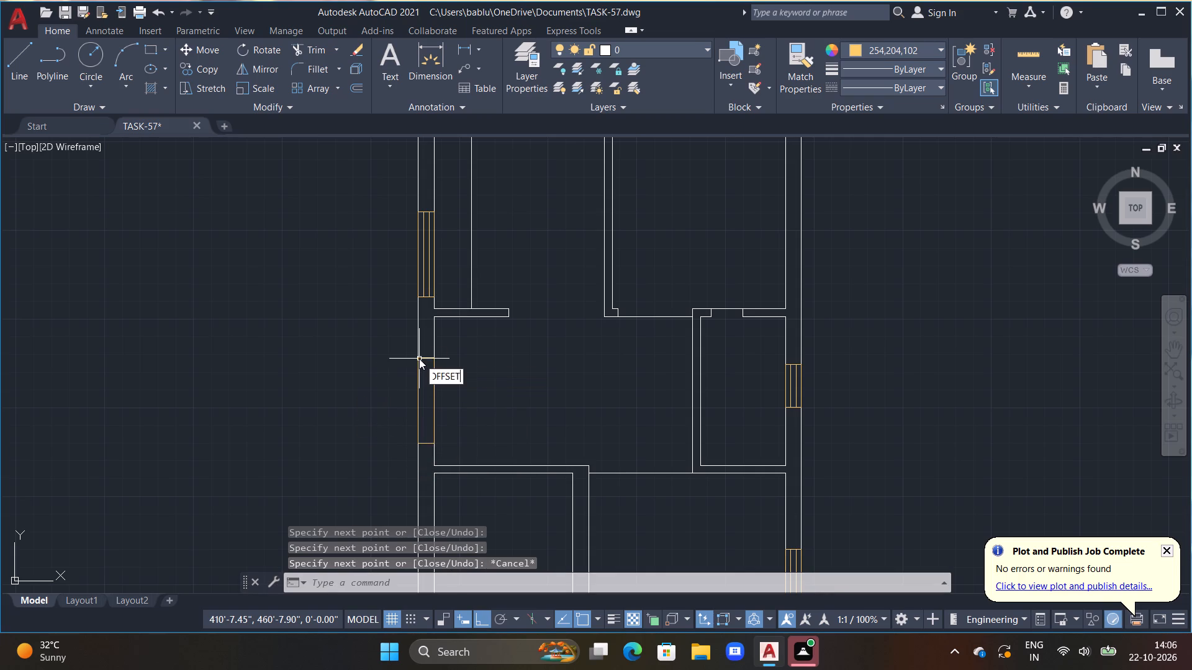
key(space)
text(3")
key(Return)
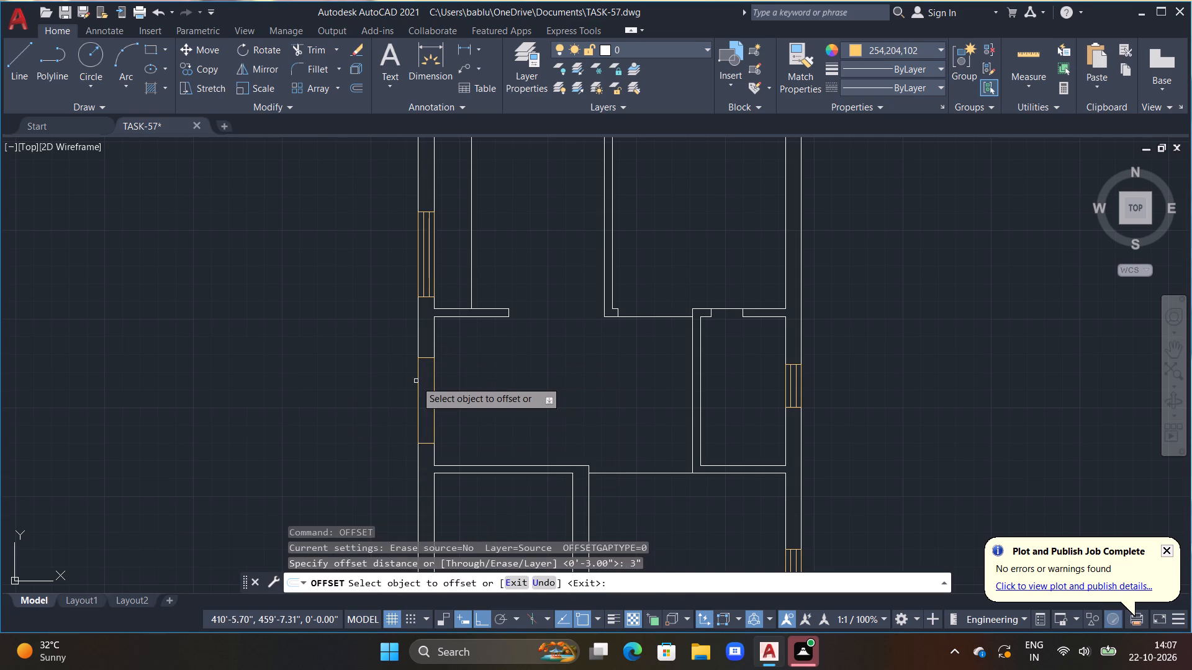
click(418, 382)
click(430, 401)
click(424, 393)
click(436, 408)
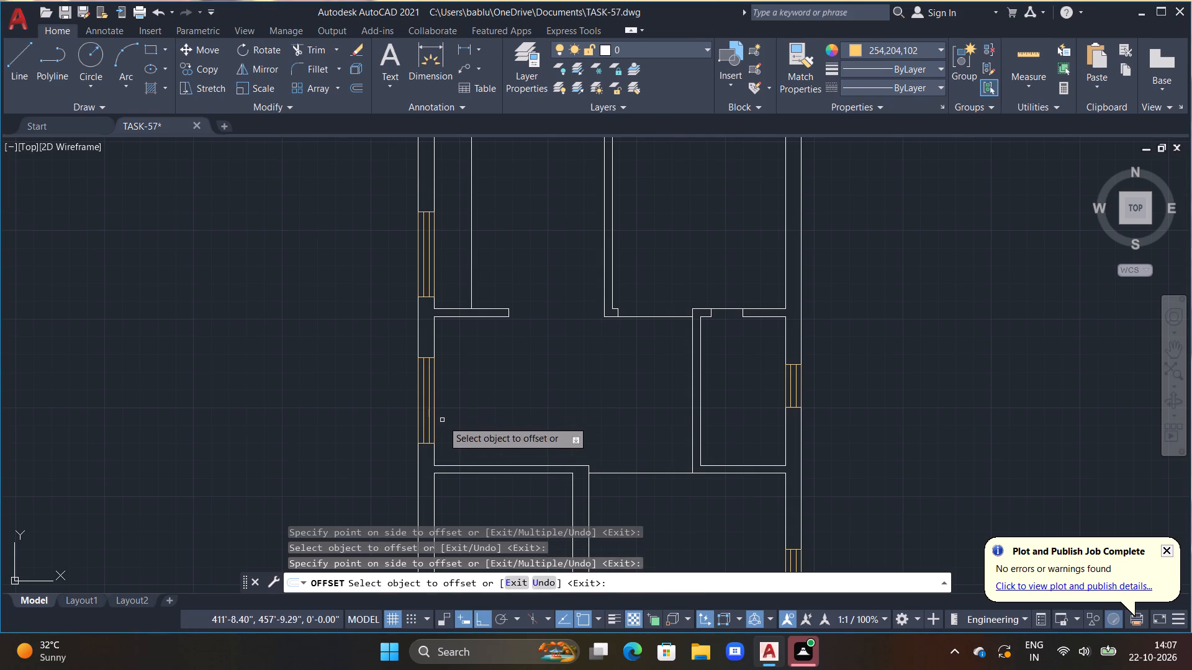
key(Escape)
key(Escape)
Set the current object colour to black (0,0,0).
scroll(495, 435, down, 1)
middle_drag(512, 431, 487, 435)
key(Escape)
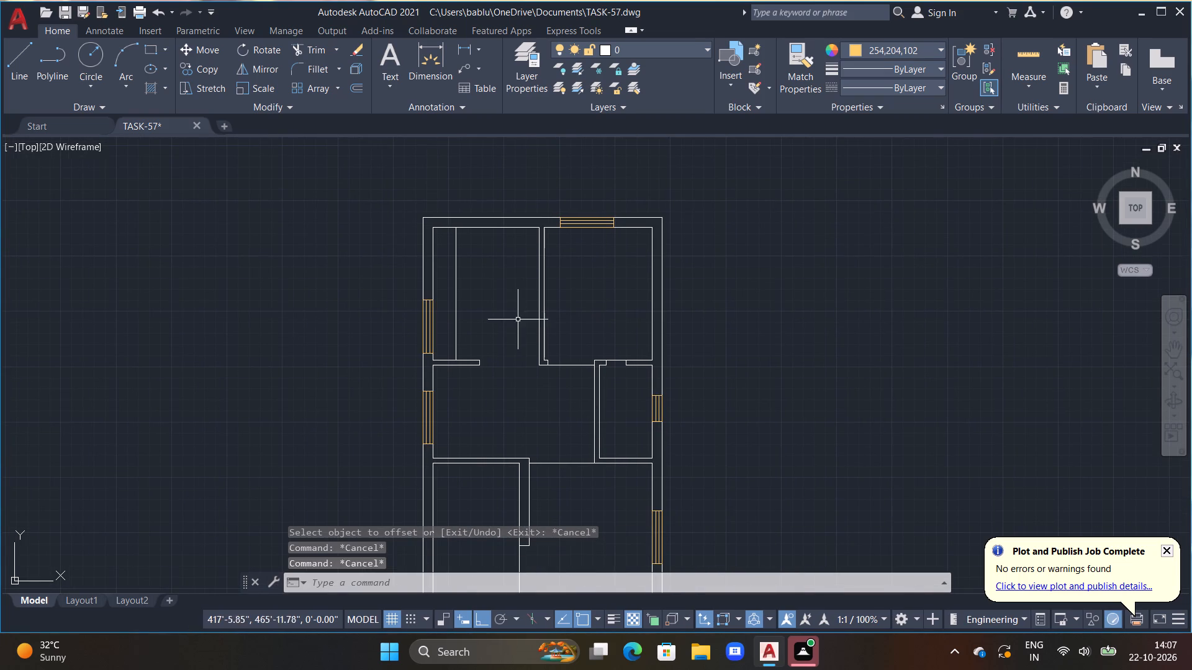
middle_drag(438, 221, 435, 306)
scroll(431, 310, up, 2)
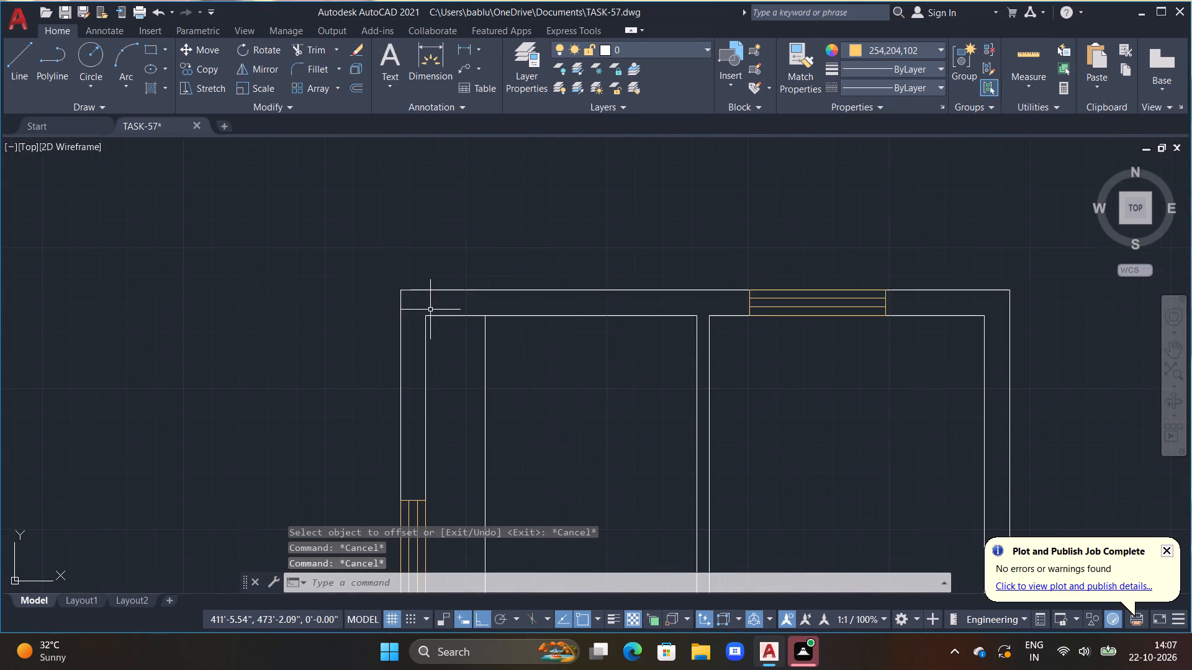
scroll(427, 313, up, 2)
middle_drag(473, 269, 492, 249)
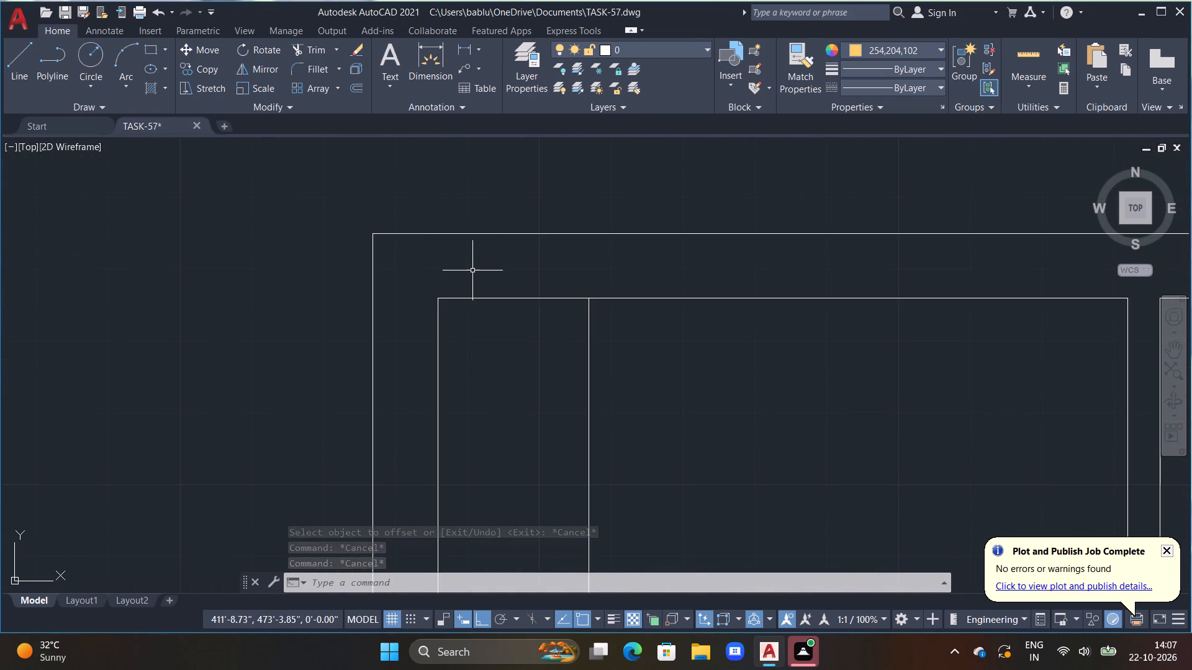
click(937, 46)
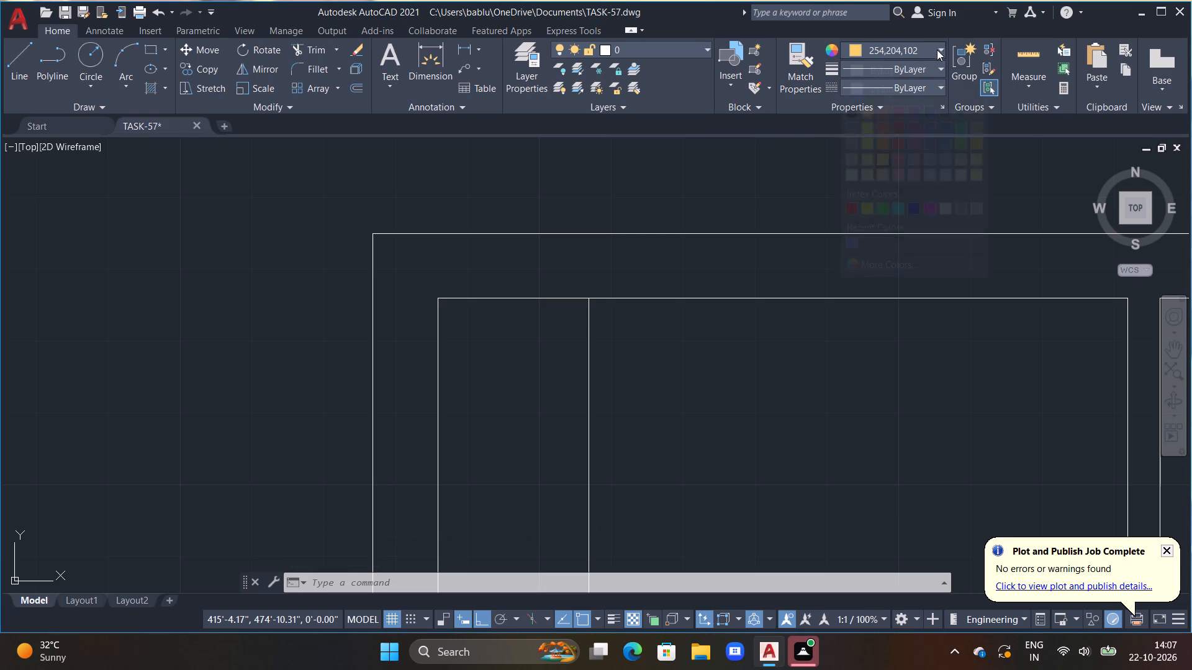
click(852, 106)
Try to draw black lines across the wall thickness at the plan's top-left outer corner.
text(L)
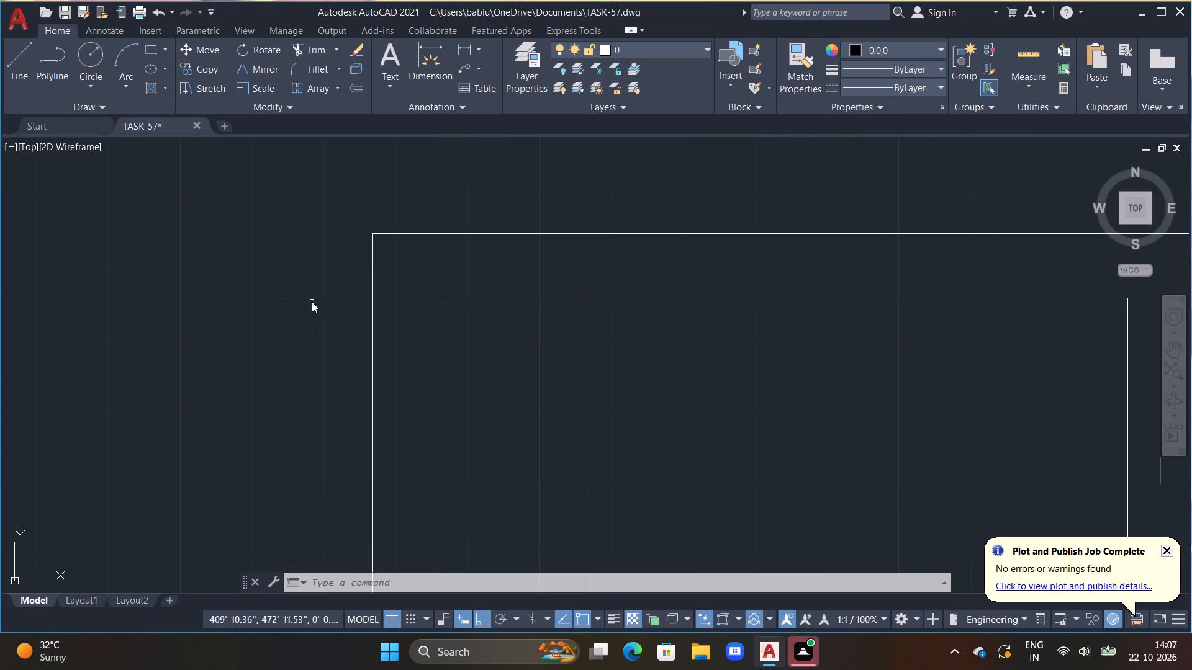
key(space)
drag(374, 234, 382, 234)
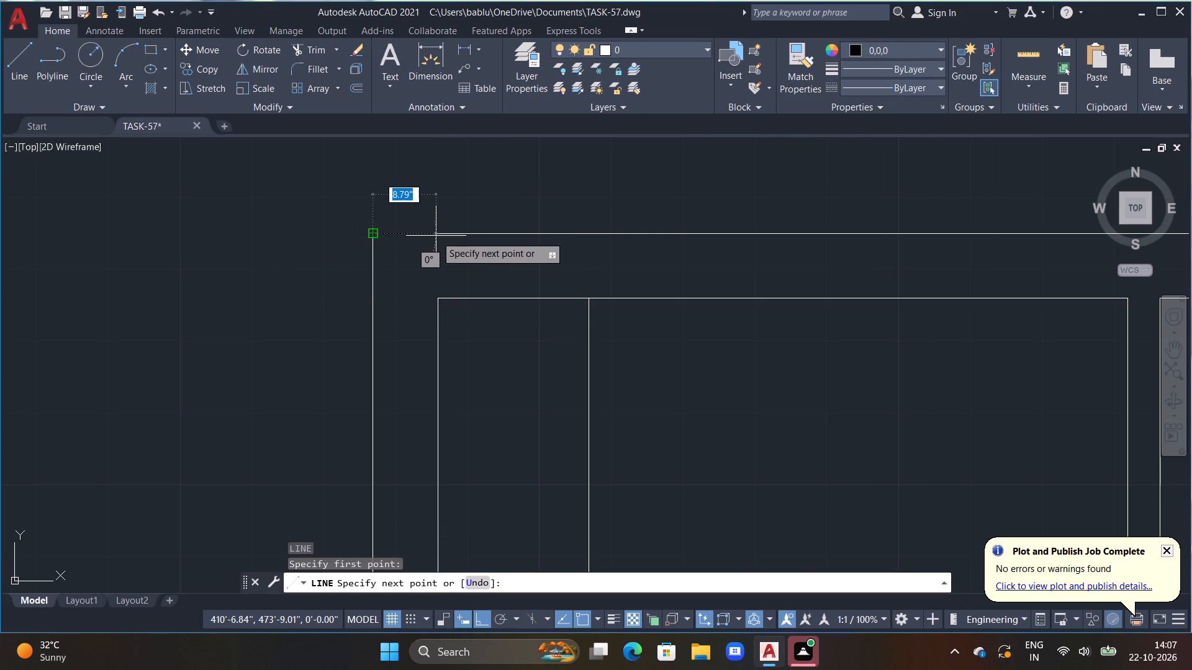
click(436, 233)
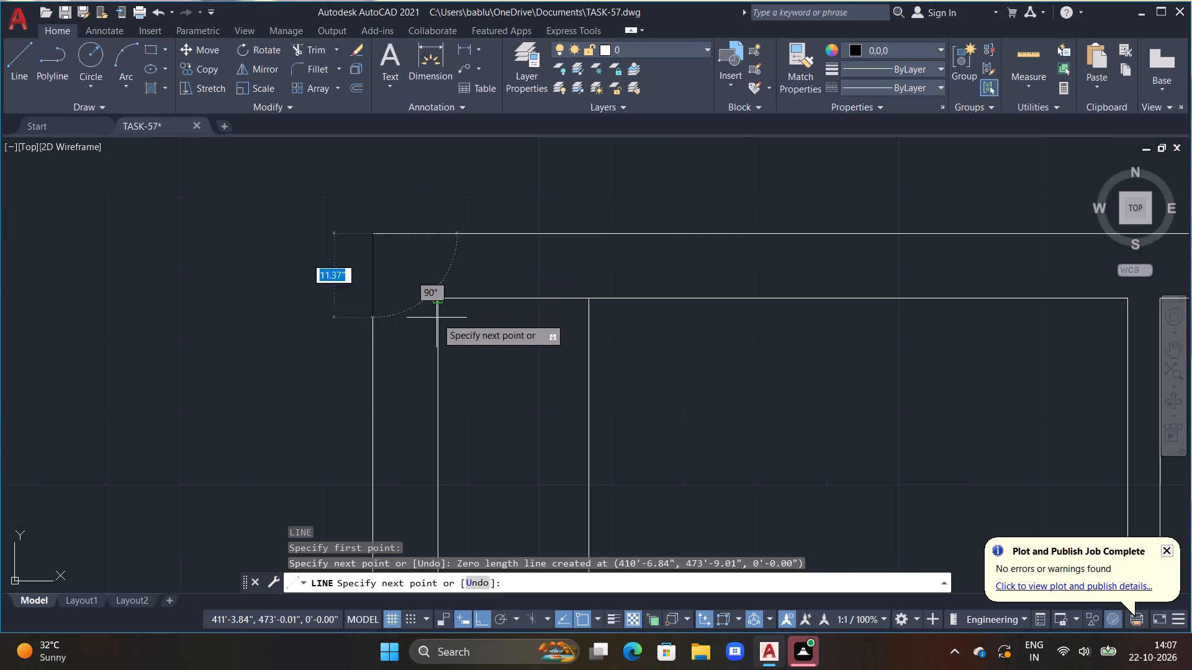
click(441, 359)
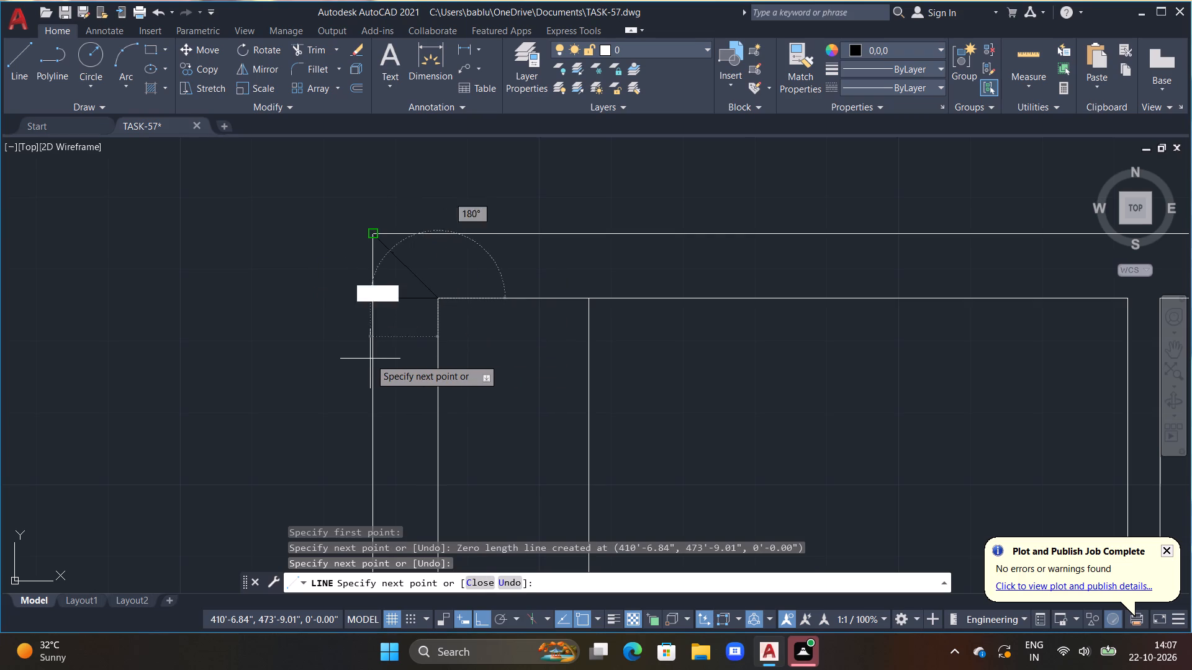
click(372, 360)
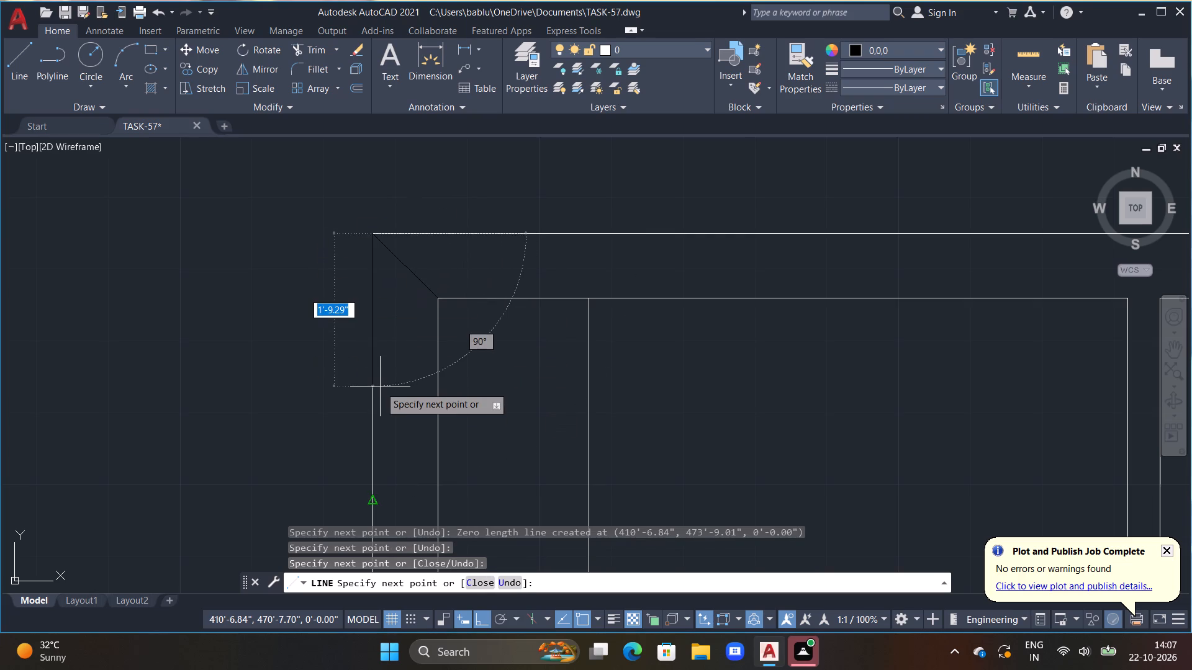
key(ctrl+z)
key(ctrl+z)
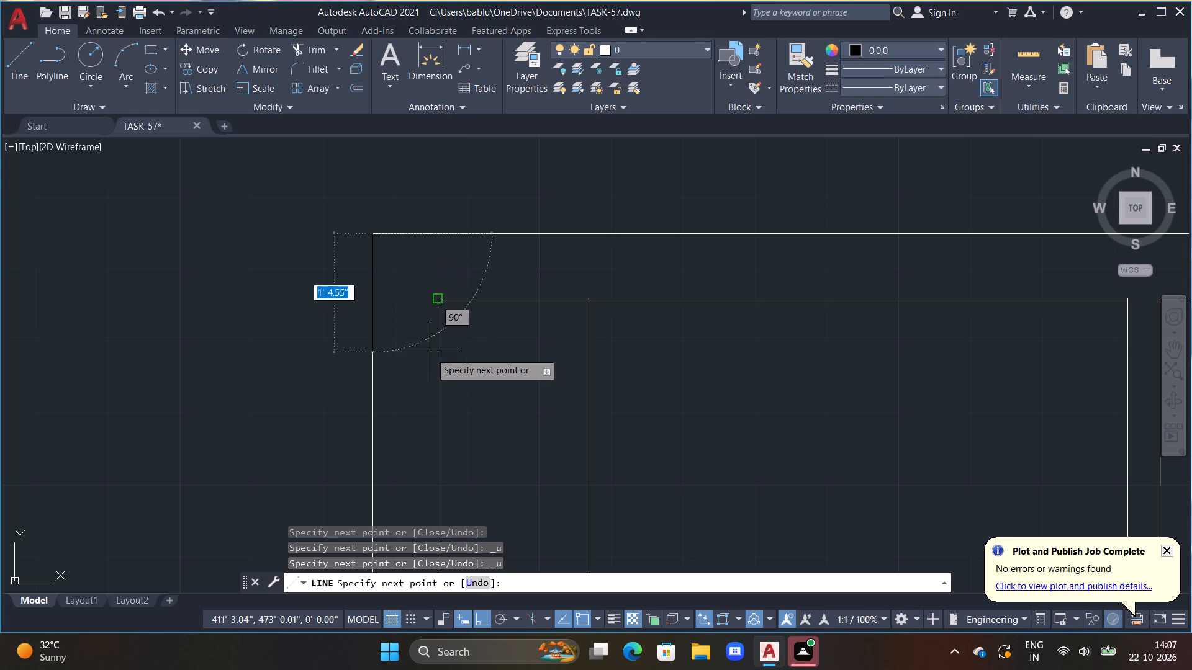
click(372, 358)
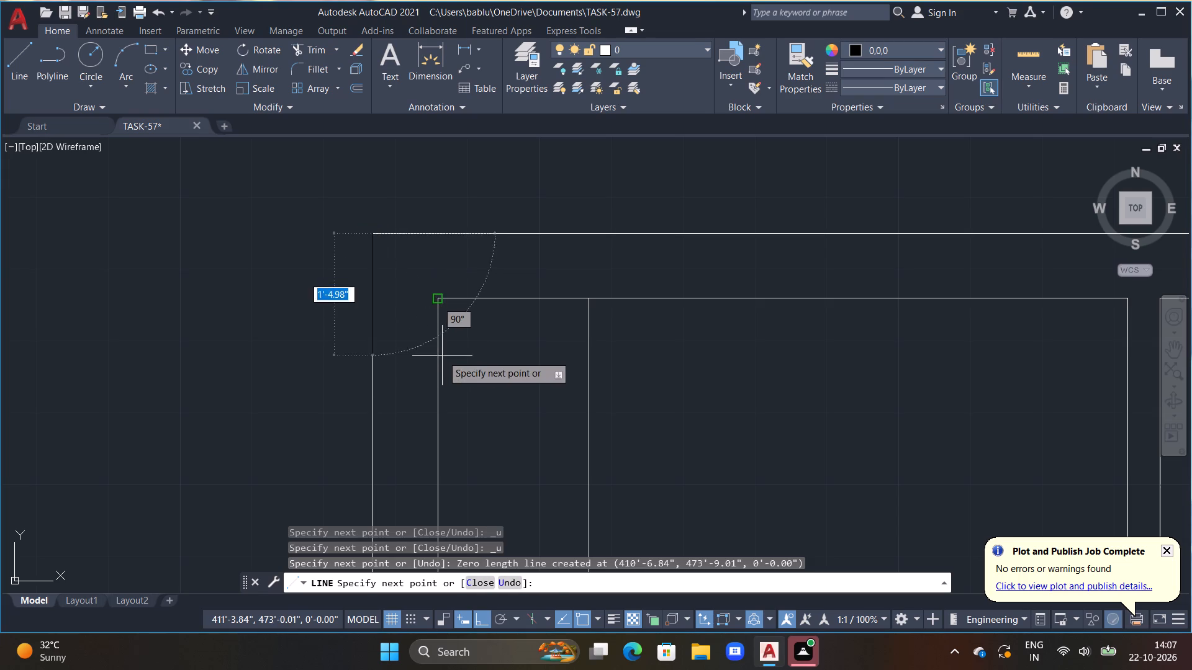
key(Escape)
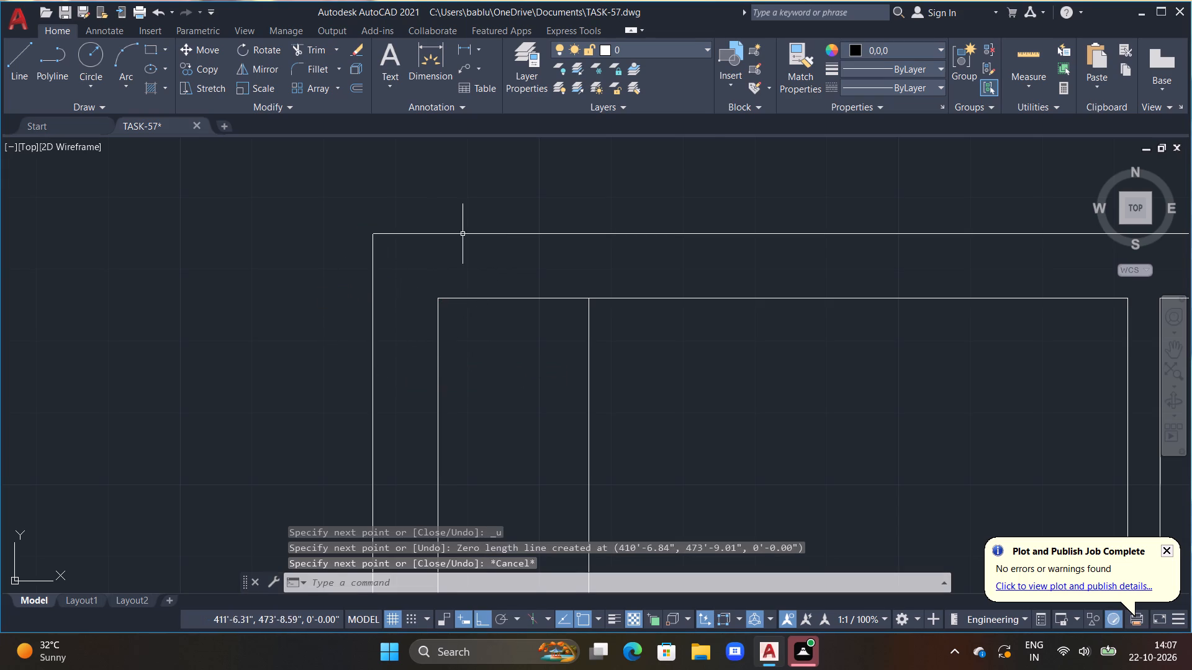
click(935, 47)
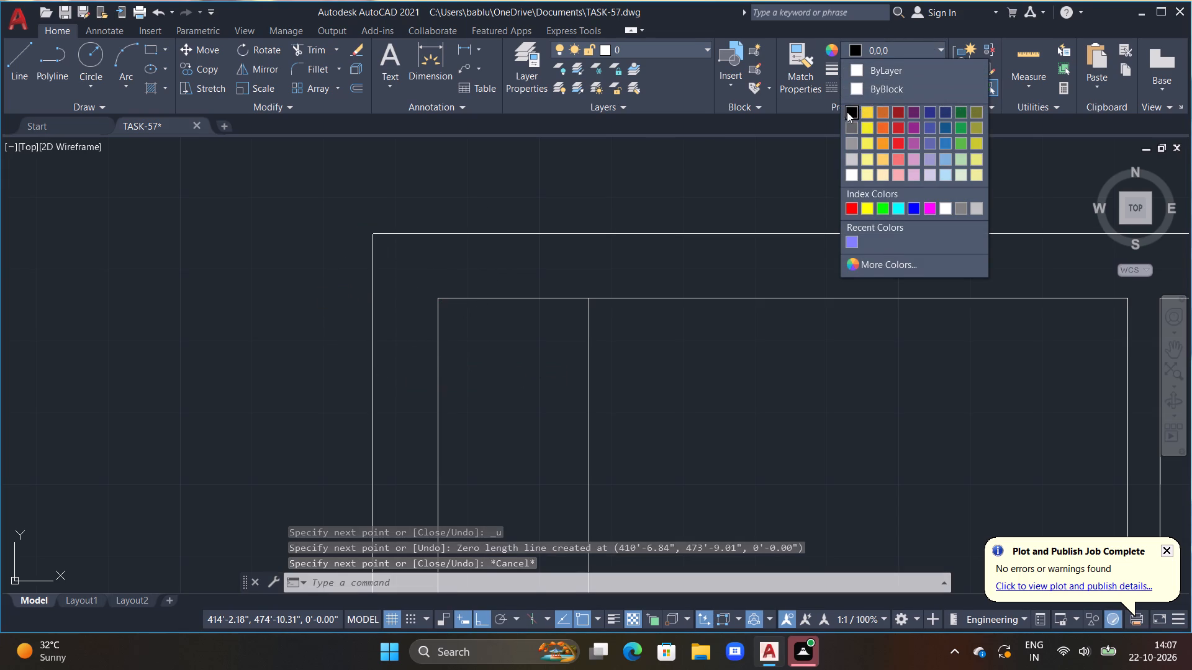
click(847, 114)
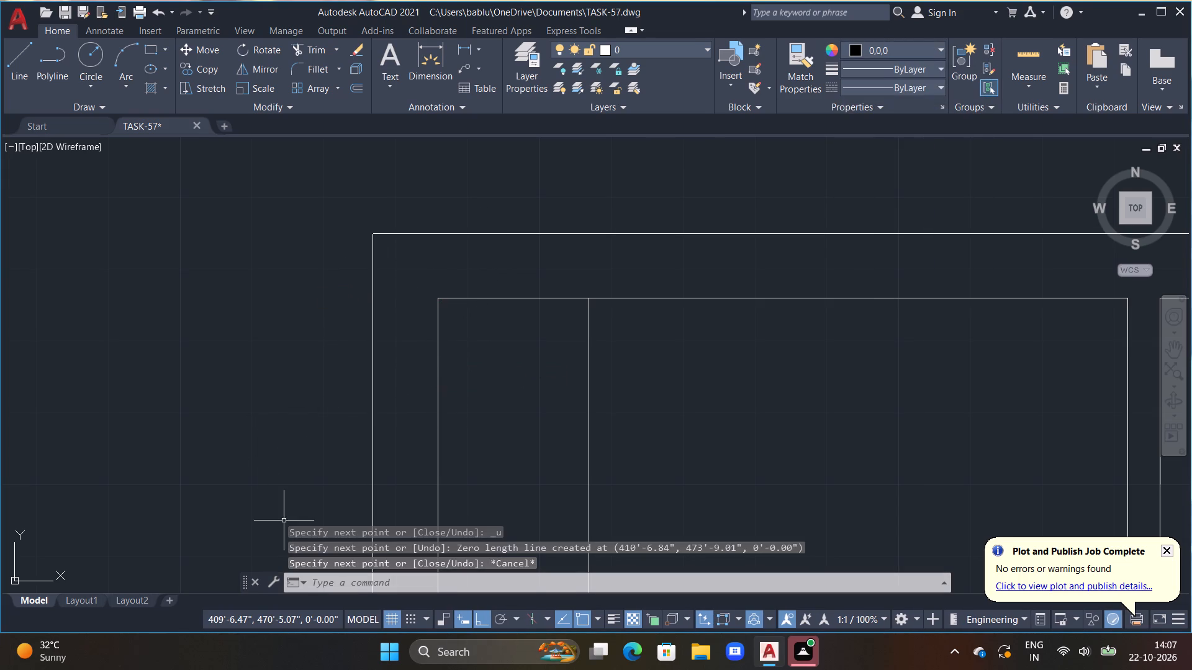
Extend the inner line of the left outer wall up to the outer line of the top wall.
key(Escape)
text(EX)
key(space)
click(436, 312)
key(Escape)
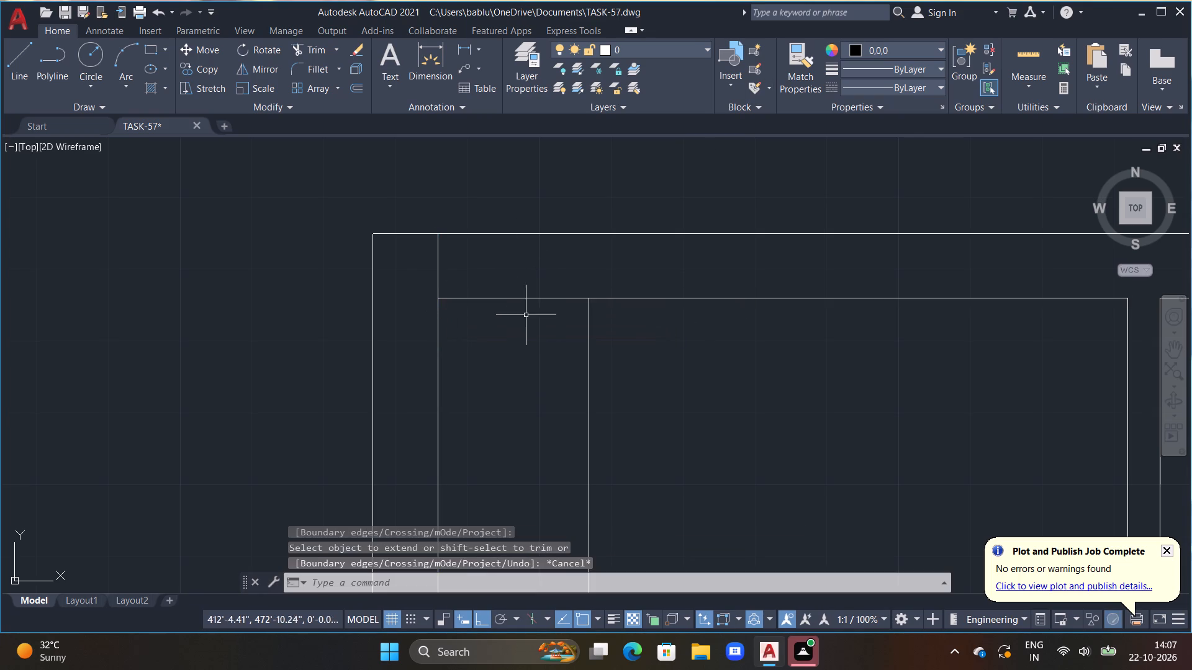
Draw a horizontal black line across the left outer wall just below the top-left corner, running past the wall's outer line.
middle_drag(504, 341, 525, 311)
scroll(511, 323, down, 1)
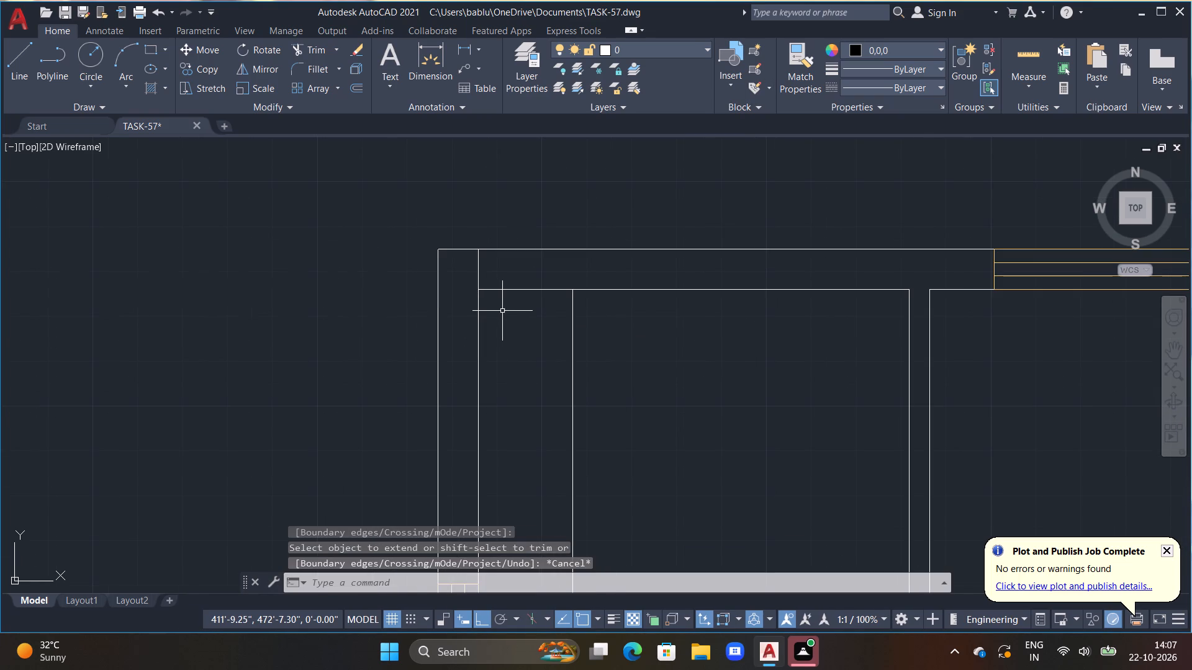
text(L)
key(space)
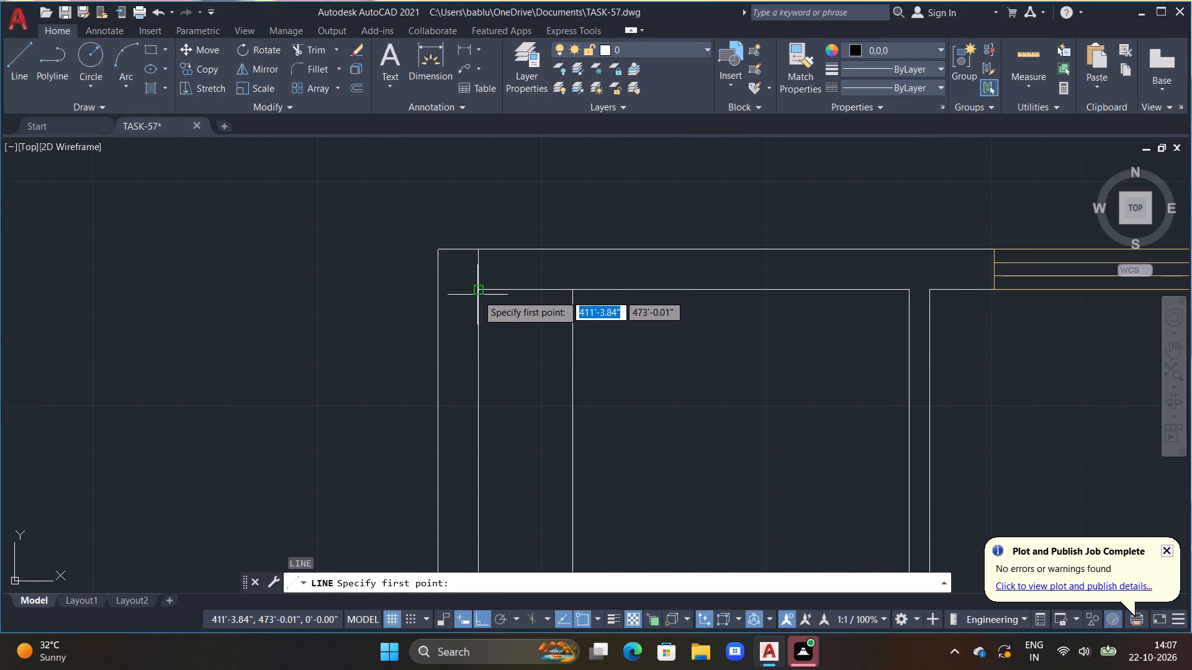
click(480, 321)
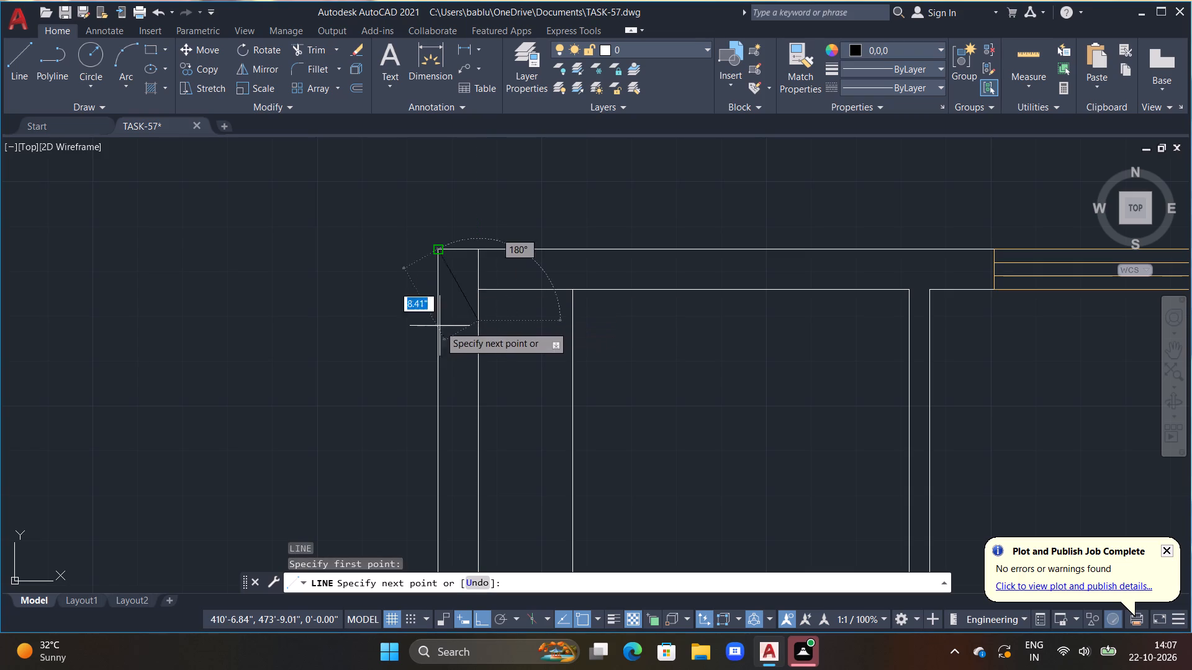
click(430, 328)
key(ctrl+z)
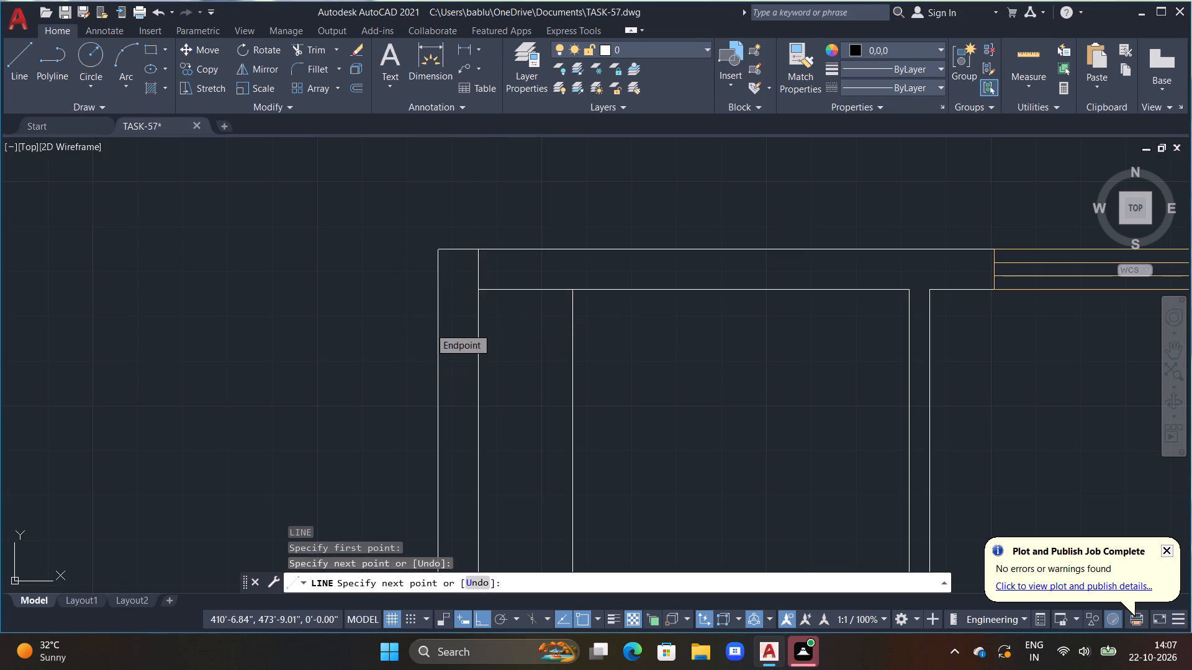
click(397, 333)
key(Escape)
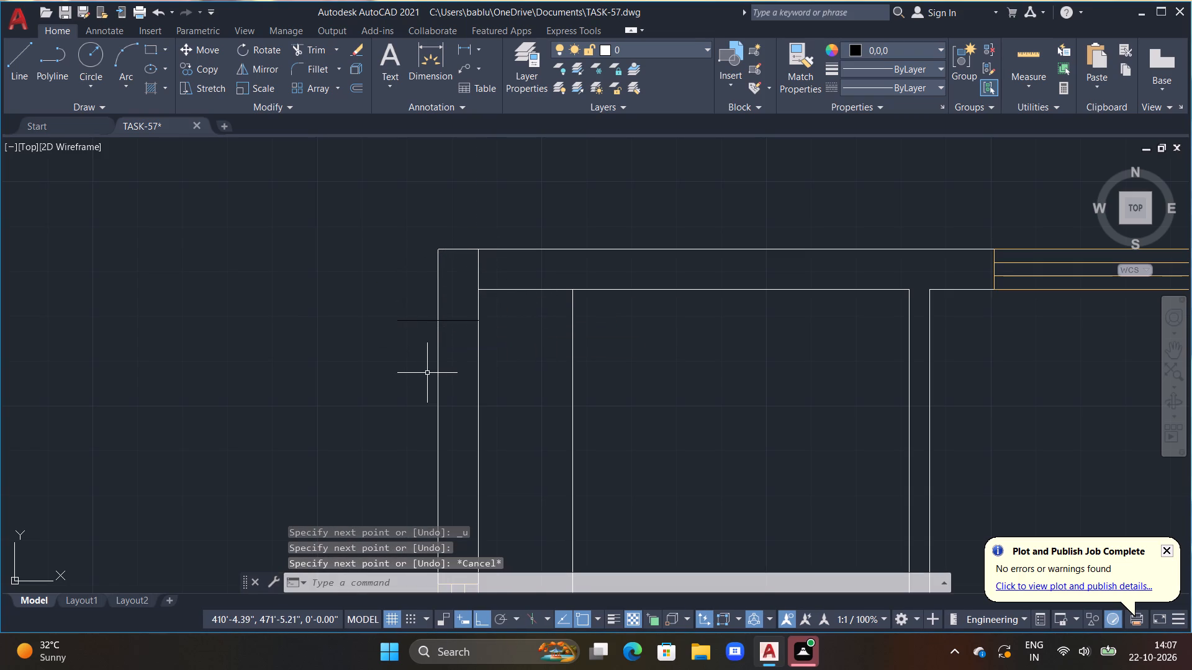
Trim off the end of the black line projecting outside the left outer wall near the top-left corner.
text(TR)
key(space)
drag(422, 326, 402, 279)
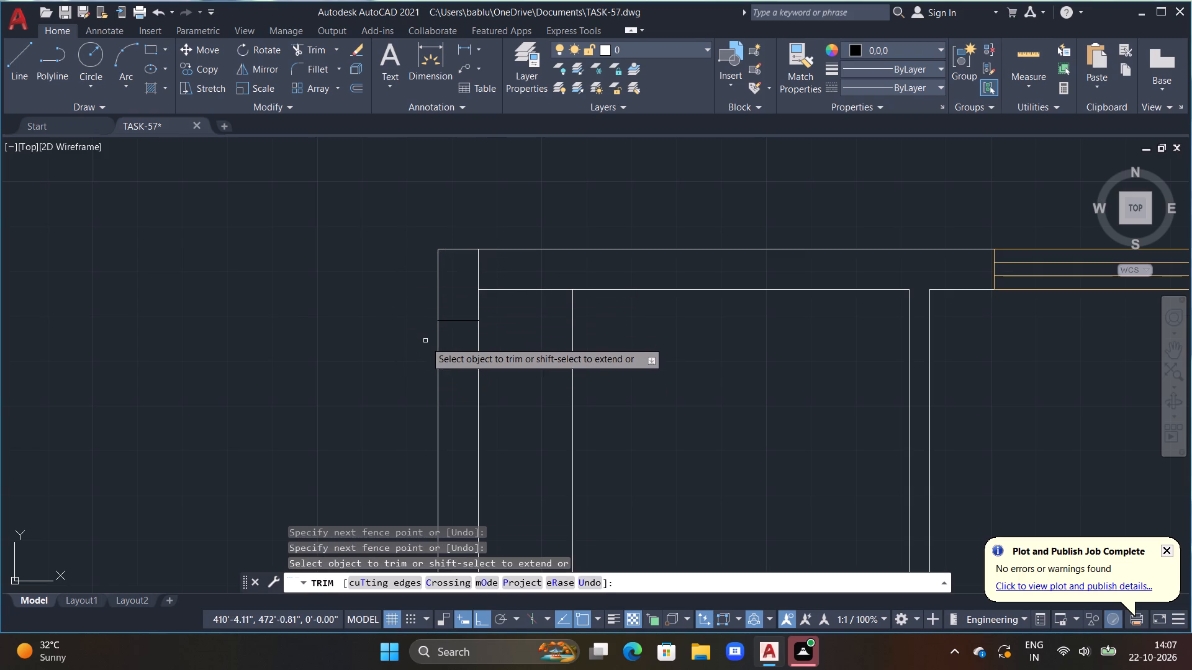
key(Escape)
Set the current object colour back to ByLayer.
click(939, 41)
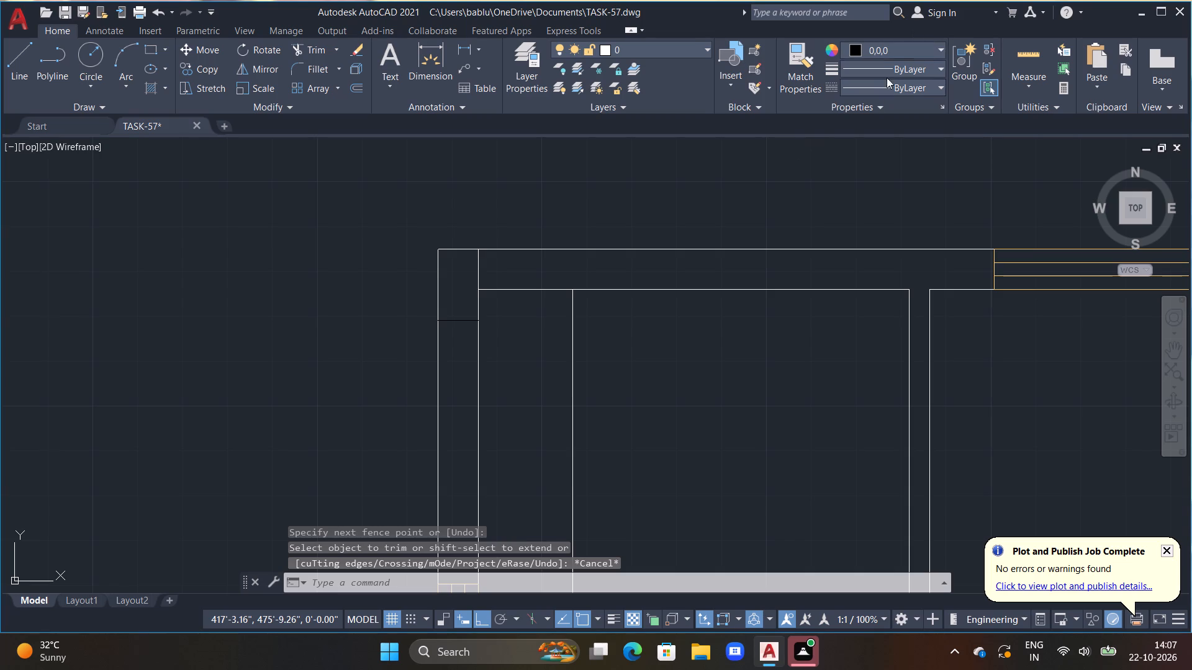
click(937, 47)
click(858, 71)
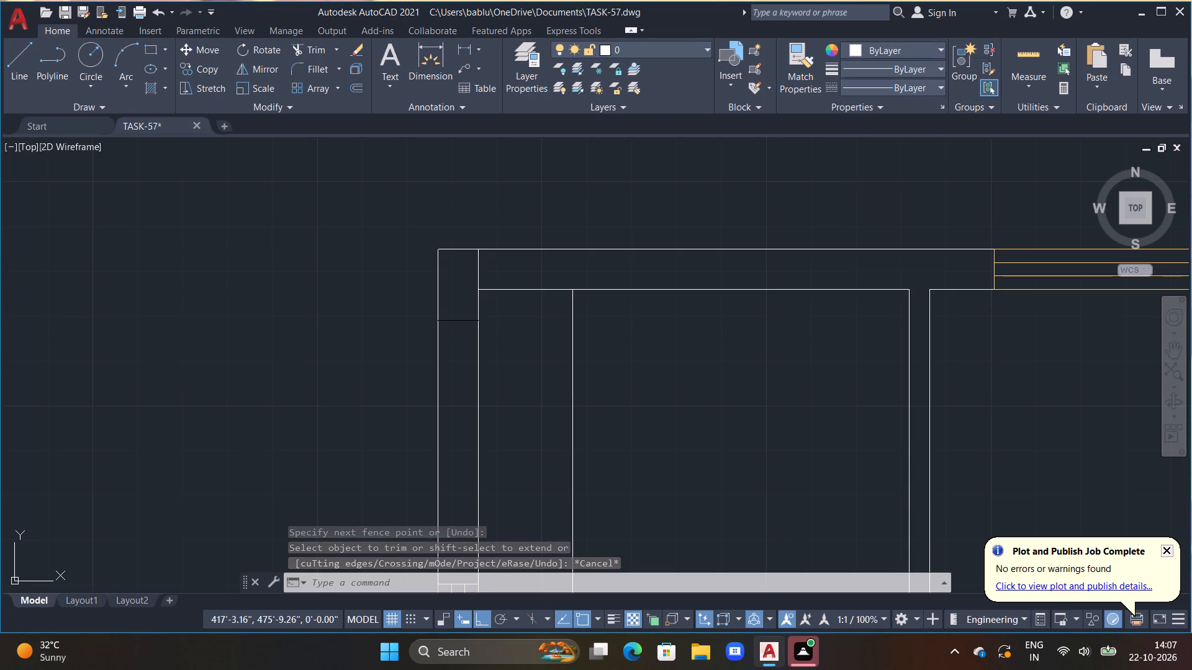
Change the colour of the short black line across the left outer wall to ByLayer.
scroll(489, 375, up, 1)
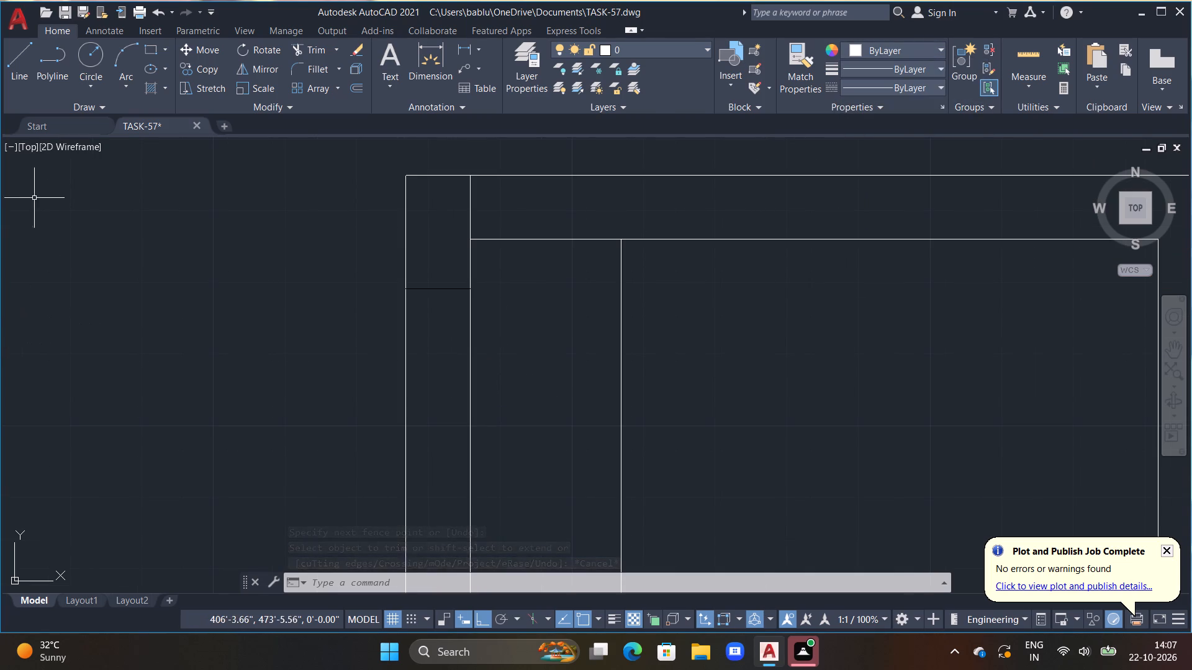
click(429, 290)
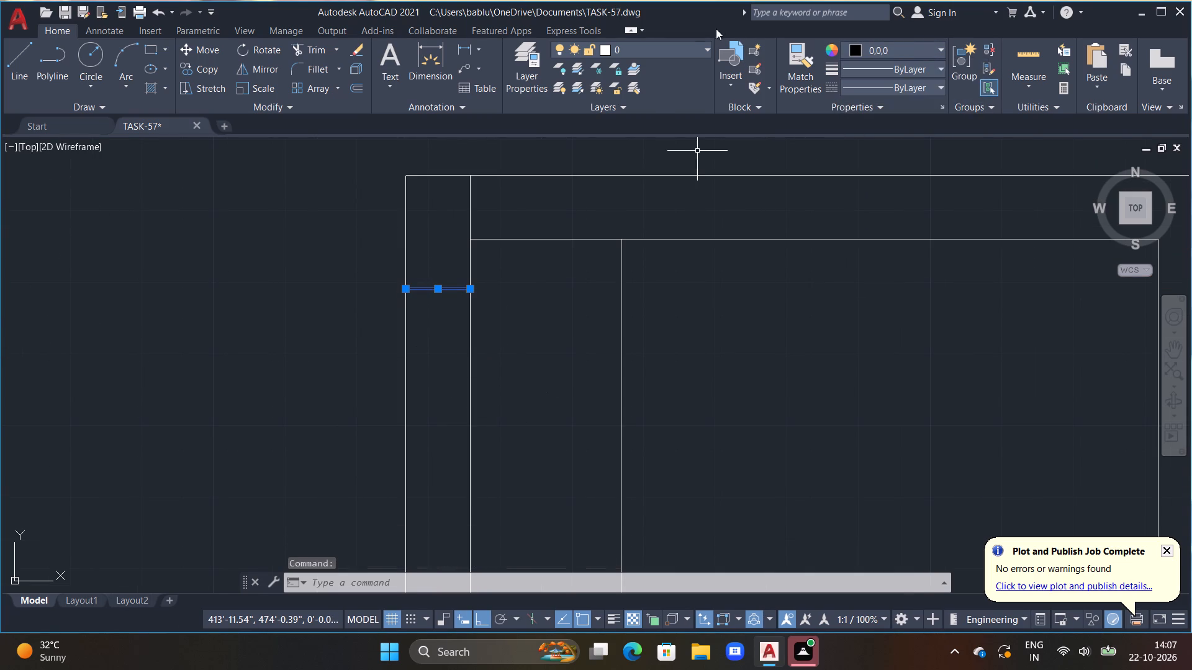
click(942, 50)
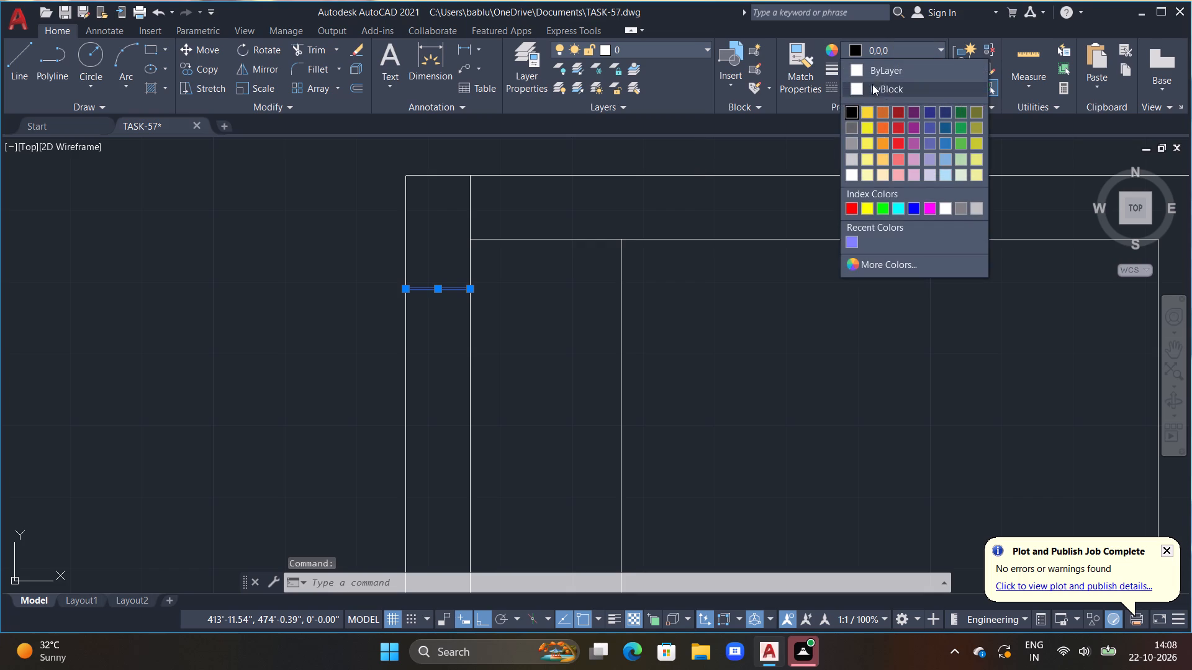
click(875, 66)
scroll(634, 315, down, 2)
key(Escape)
Extend the inner line of the right outer wall up to the outer line of the top wall.
scroll(661, 315, down, 1)
middle_drag(672, 316, 406, 300)
scroll(561, 304, down, 1)
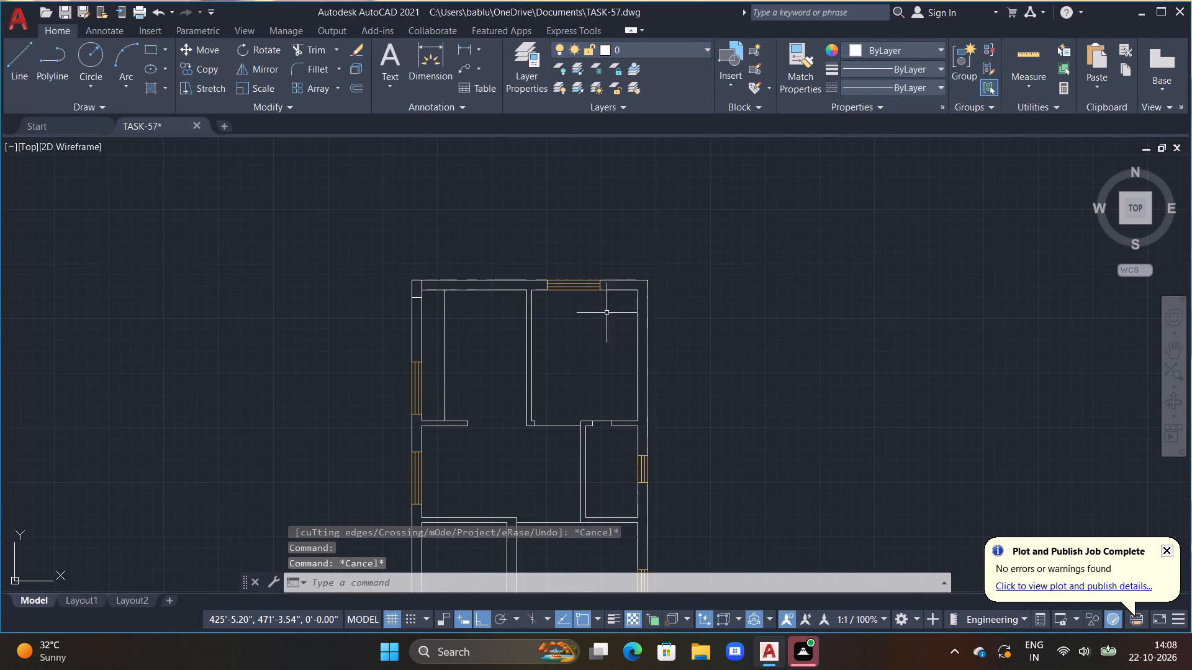
scroll(607, 318, up, 1)
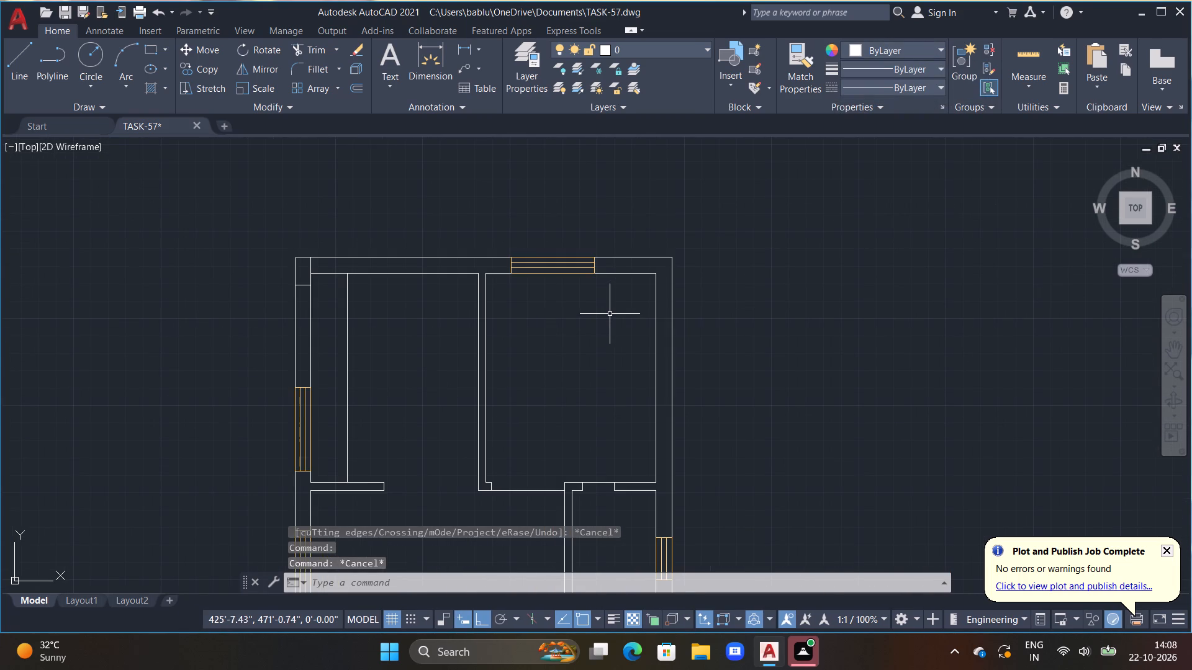
key(e)
text(X)
key(space)
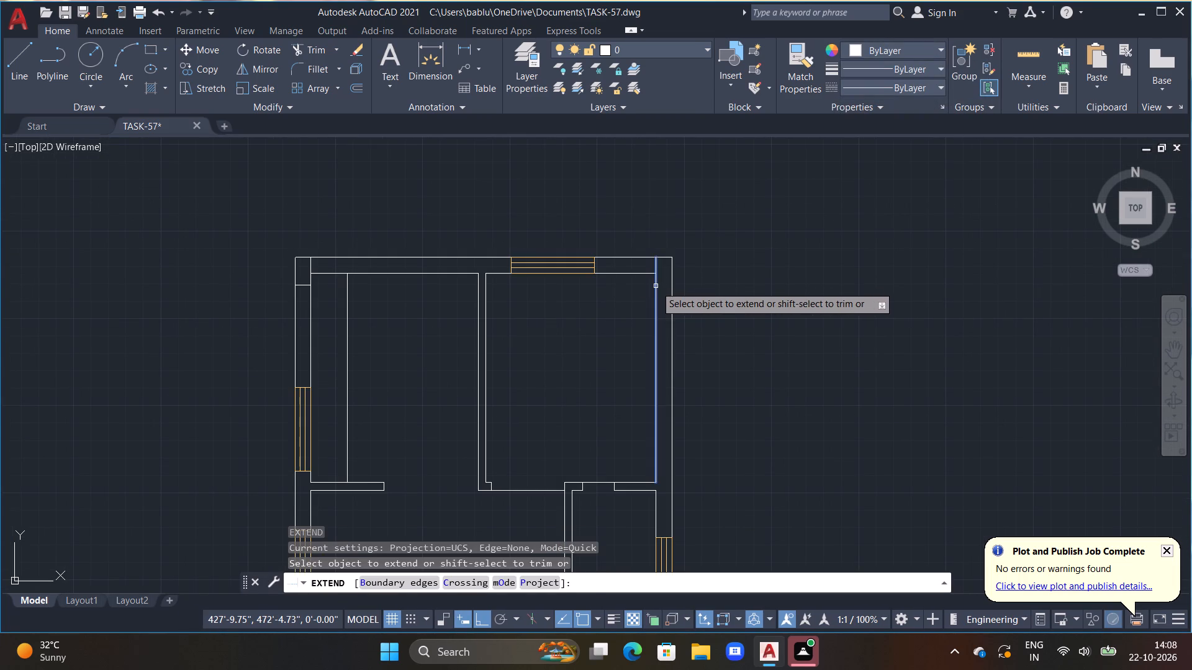
click(656, 286)
key(Escape)
Draw a horizontal line across the right outer wall just below the top-right corner, level with the left wall's short line.
text(L)
key(space)
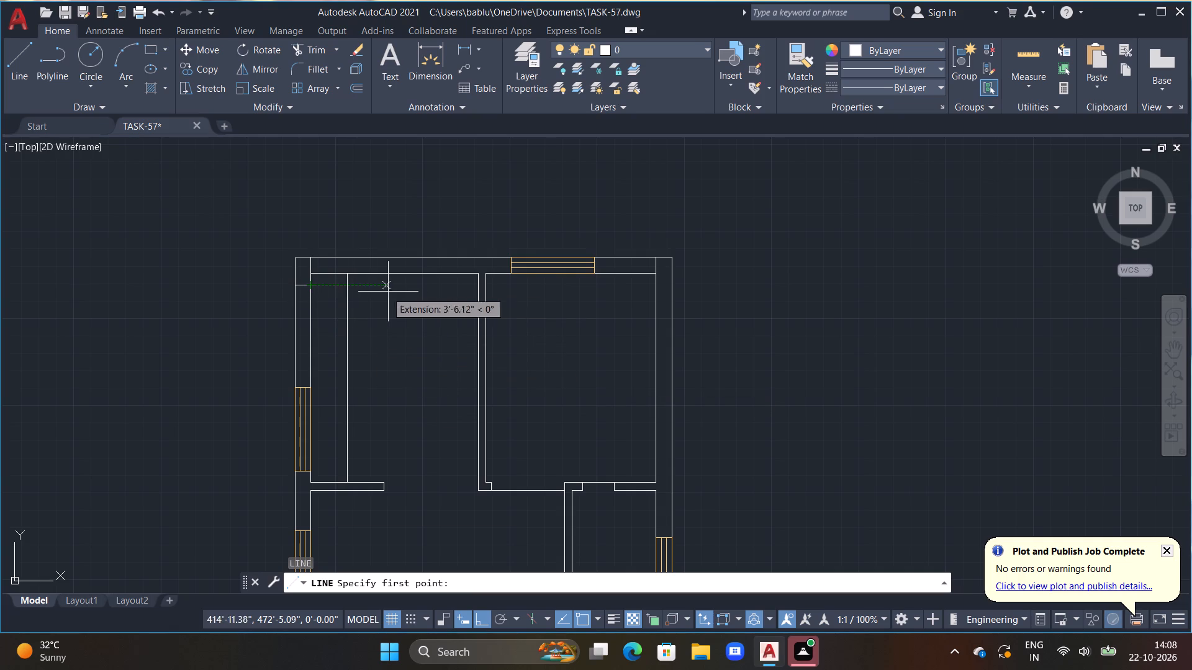
drag(655, 289, 659, 289)
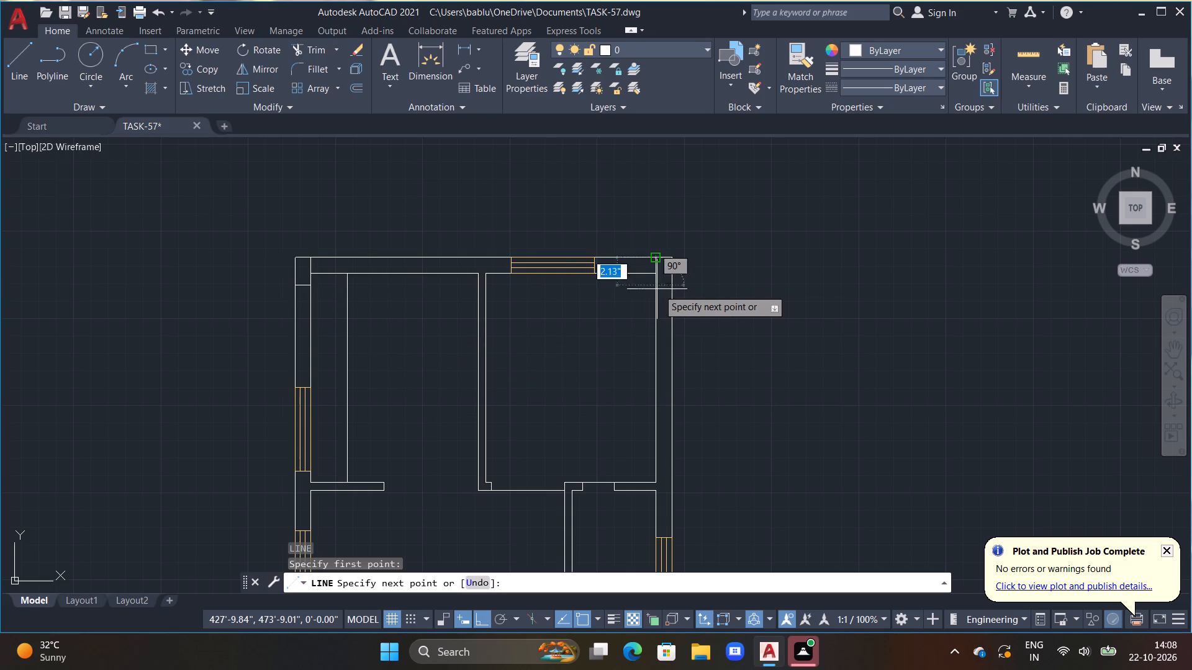
drag(659, 289, 661, 289)
click(693, 293)
key(Escape)
Trim off the end of the short line projecting outside the right outer wall near the top-right corner.
key(t)
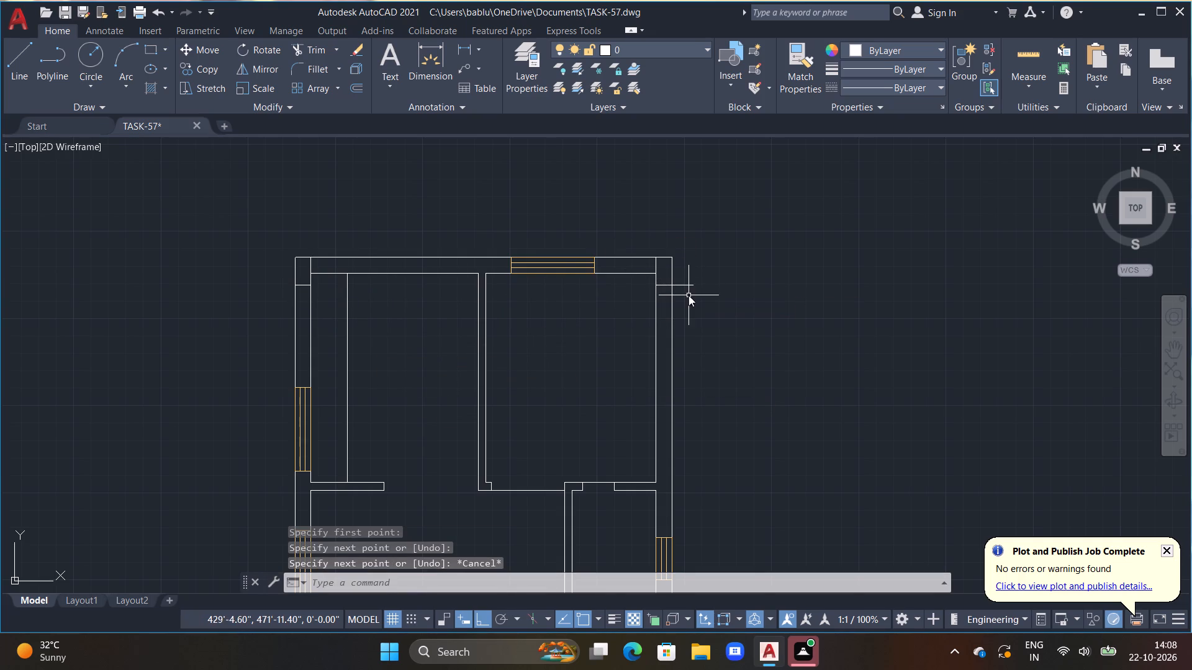
key(r)
key(space)
drag(677, 287, 682, 280)
Extend the inner lines of the left and right outer walls down to the outer line of the bottom wall.
scroll(695, 282, down, 3)
middle_drag(692, 290, 636, 189)
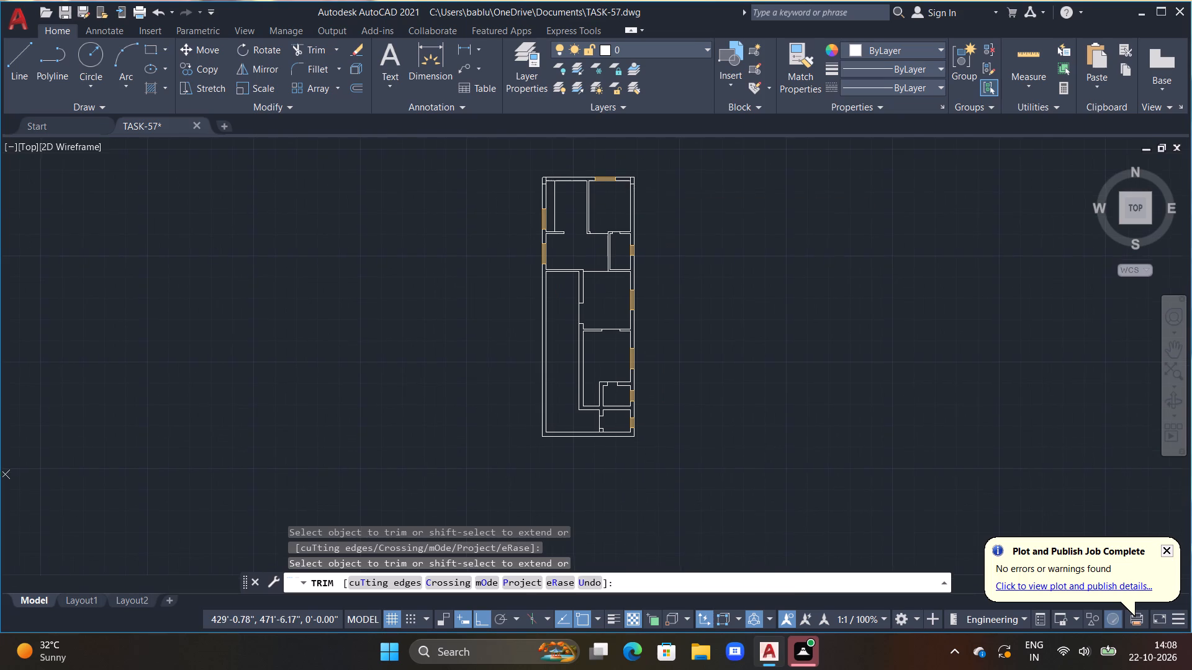
scroll(533, 457, up, 2)
middle_drag(565, 468, 543, 467)
scroll(536, 455, up, 1)
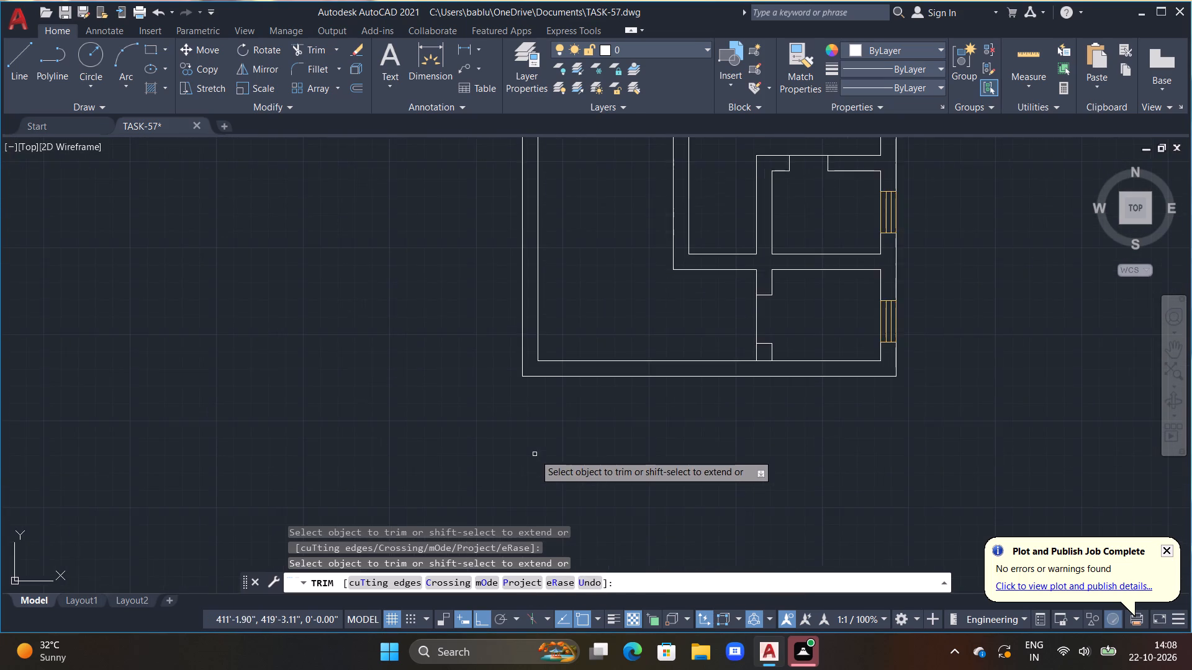
scroll(533, 453, up, 1)
middle_drag(533, 452, 541, 483)
key(Escape)
key(Escape)
text(EX)
key(space)
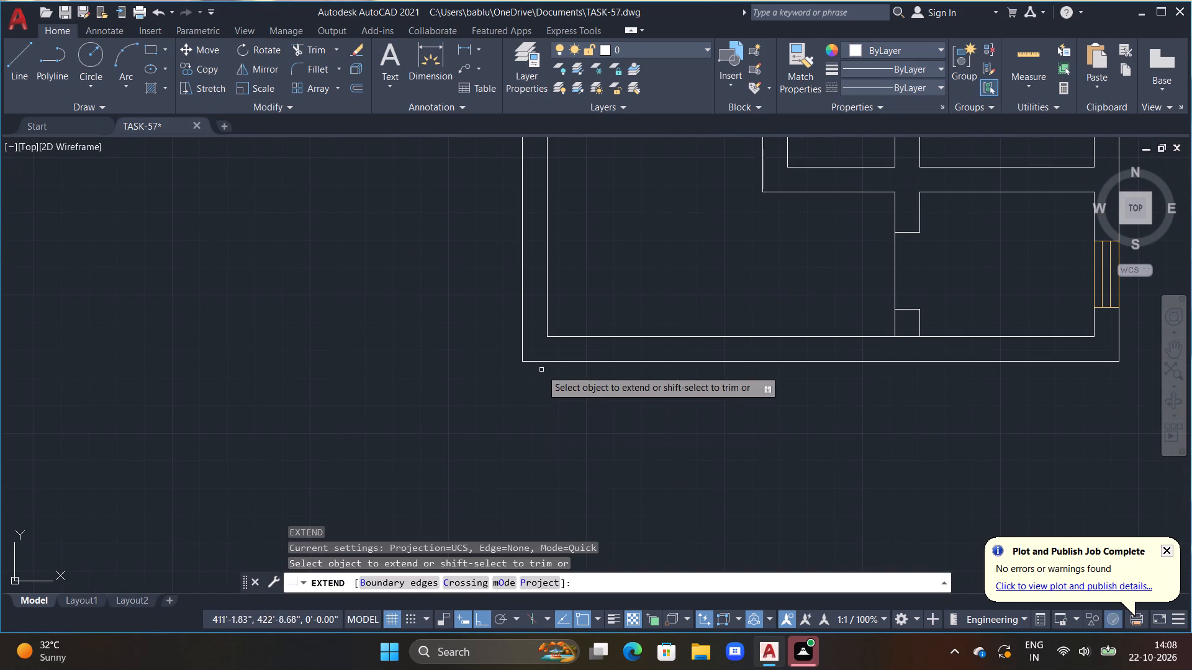
click(548, 333)
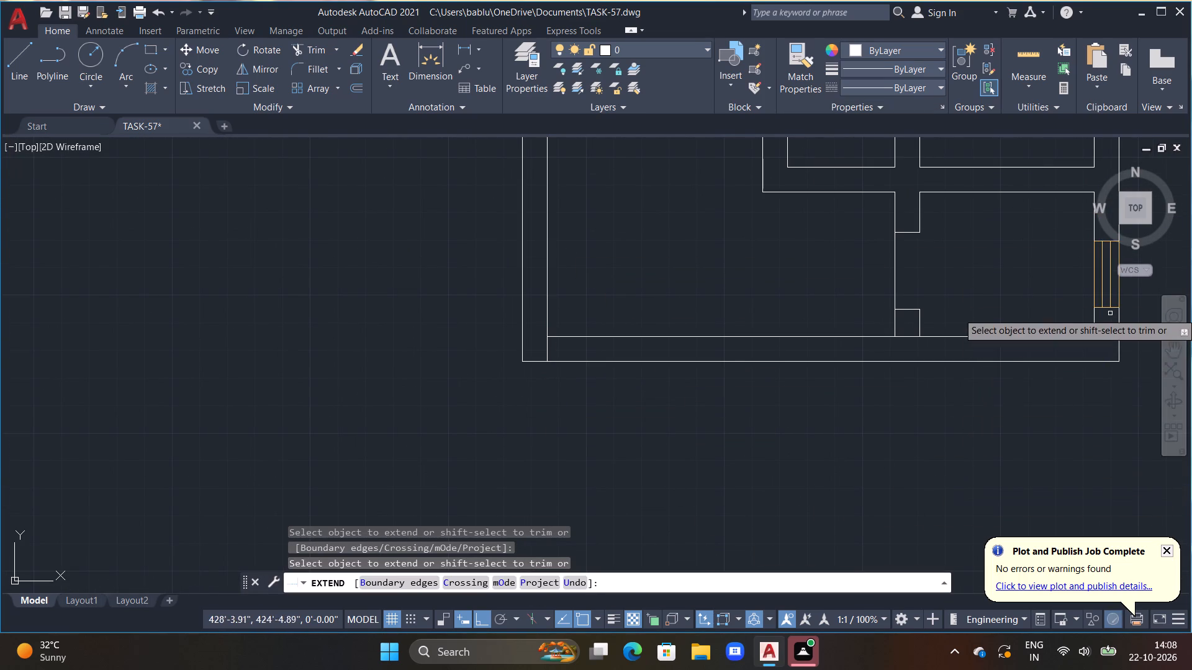
click(1095, 324)
key(Escape)
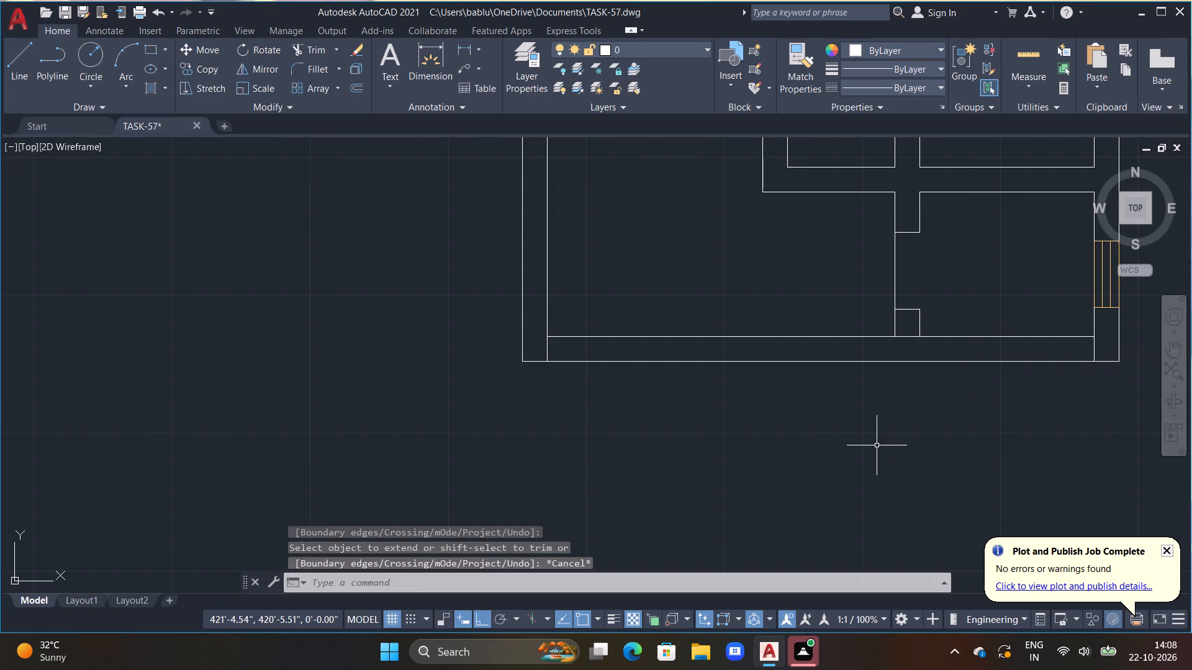
key(Escape)
key(Escape)
Draw a horizontal line across the left outer wall just above the bottom-left corner, level with the lowest right-wall window's bottom edge.
middle_drag(816, 445, 815, 434)
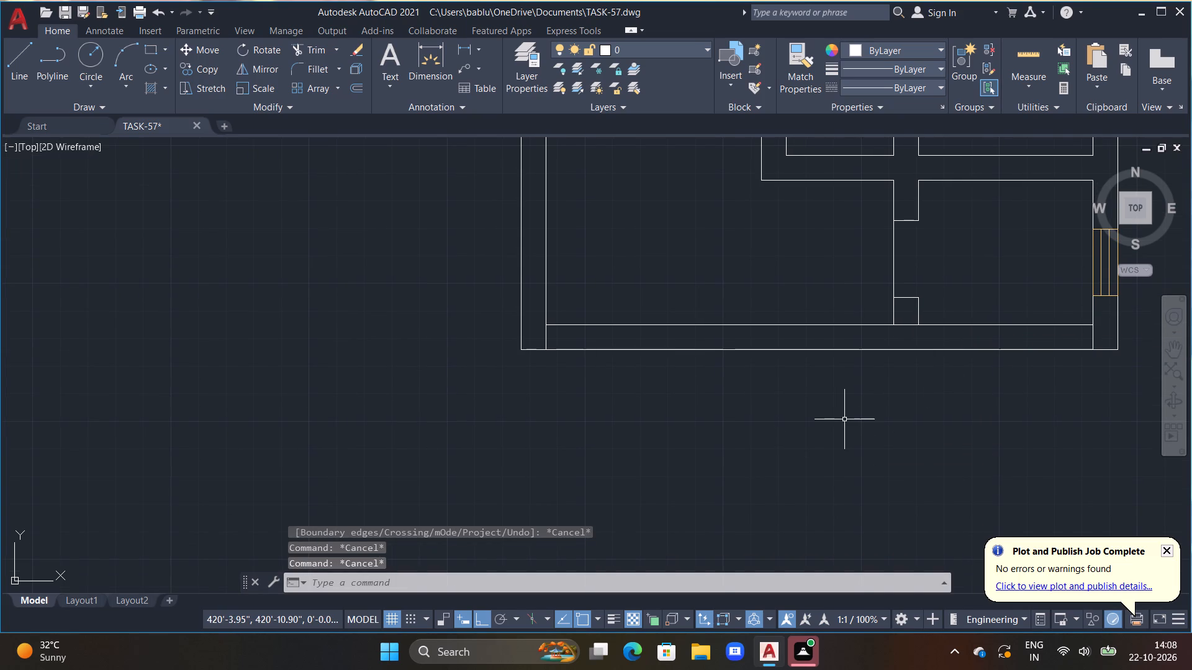
text(L)
key(space)
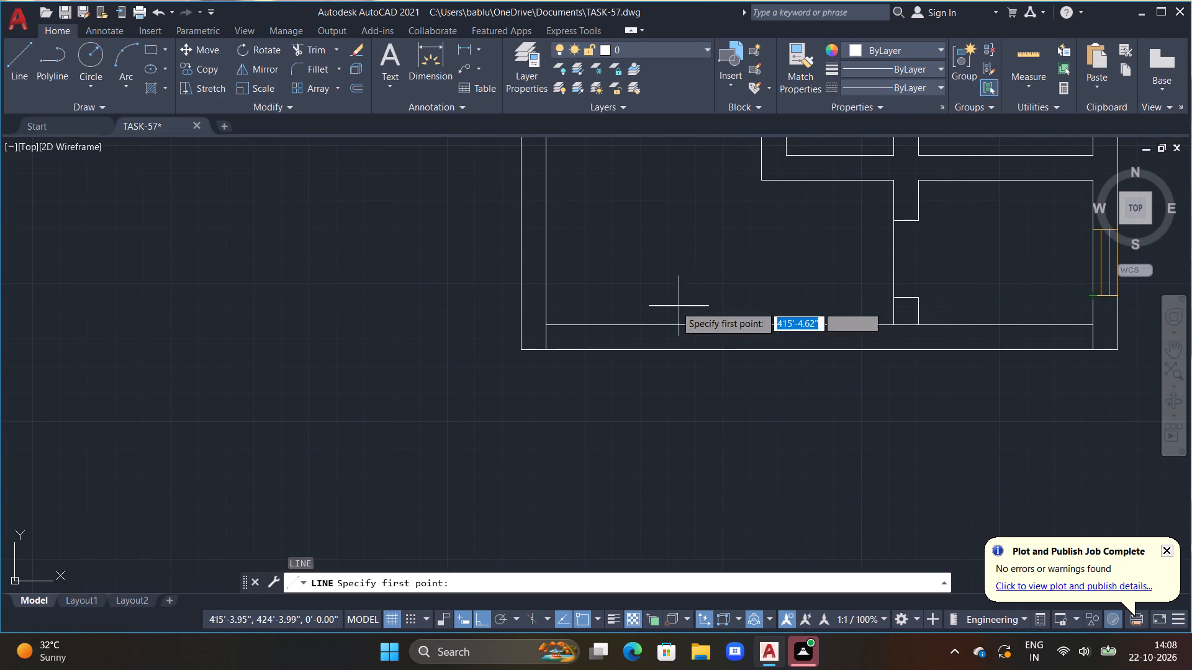
click(550, 300)
click(513, 300)
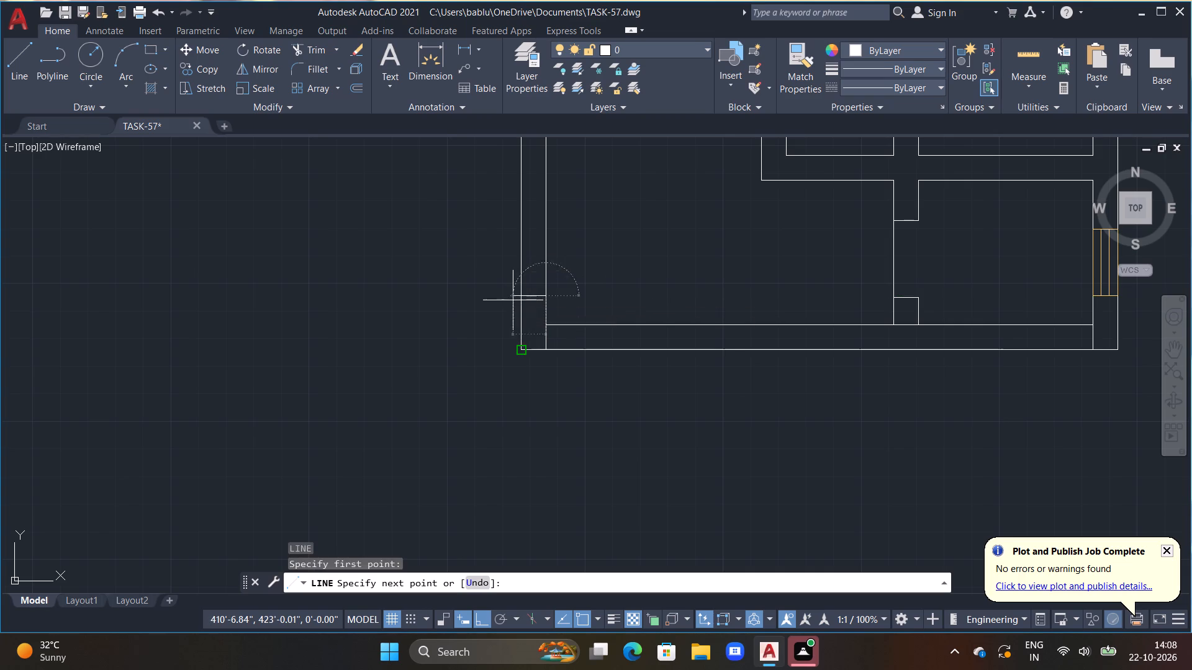
key(grave)
key(ctrl+z)
key(ctrl+z)
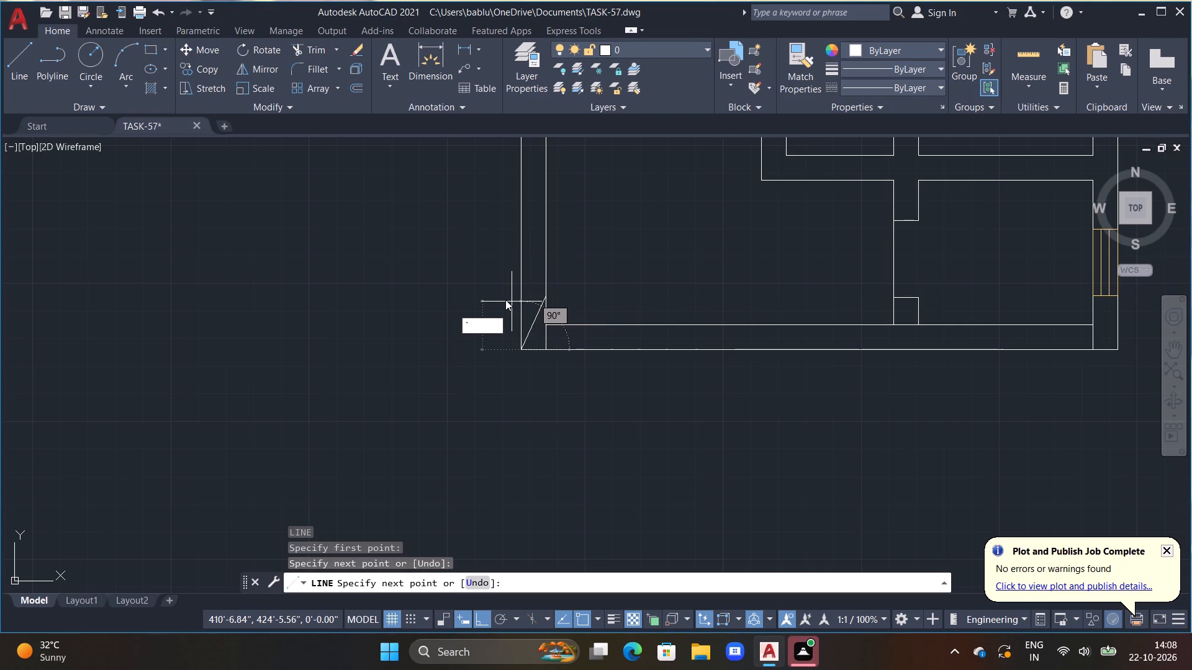
key(Escape)
key(ctrl+z)
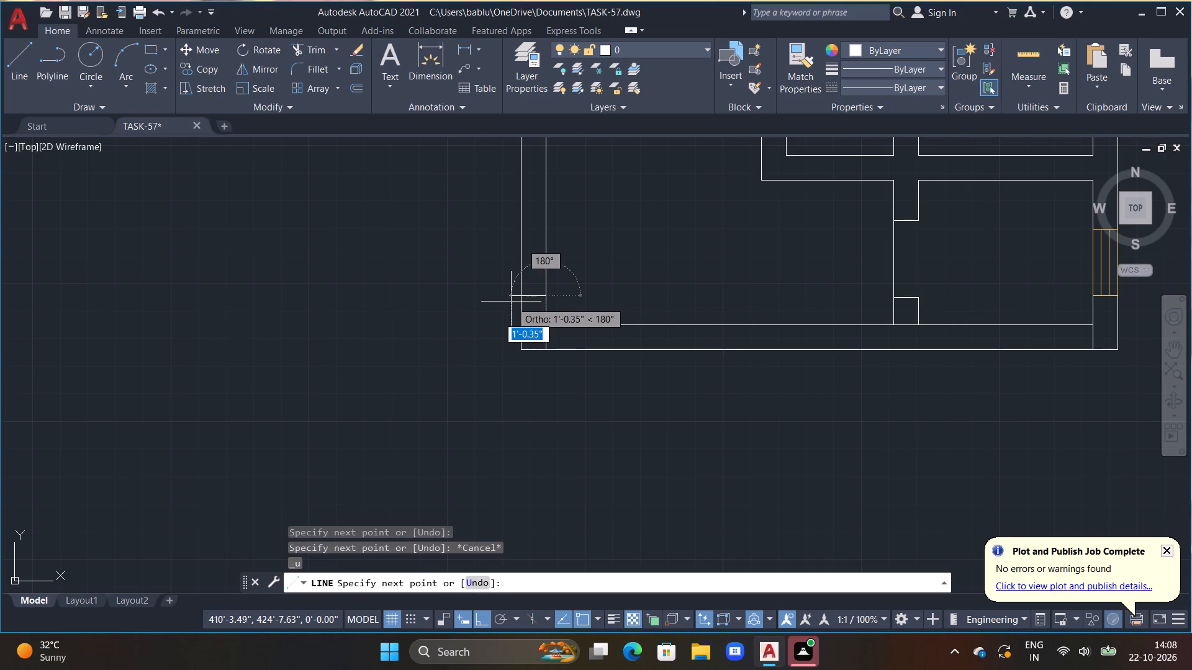
click(501, 302)
key(Escape)
Trim off the end of the short line projecting outside the left outer wall near the bottom-left corner.
text(TR)
key(space)
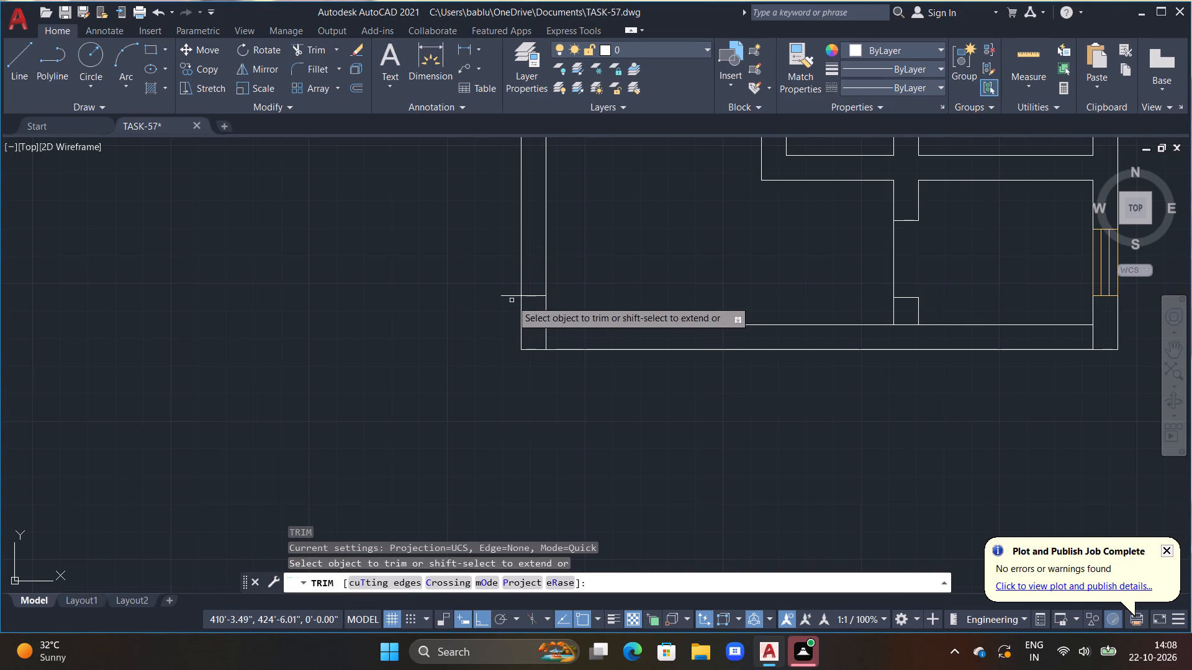
drag(512, 298, 512, 292)
drag(477, 306, 476, 313)
drag(508, 282, 493, 334)
Draw a horizontal line about 9' long from the midpoint of the long passage's right-hand wall line to beyond the left outer wall.
scroll(483, 338, down, 2)
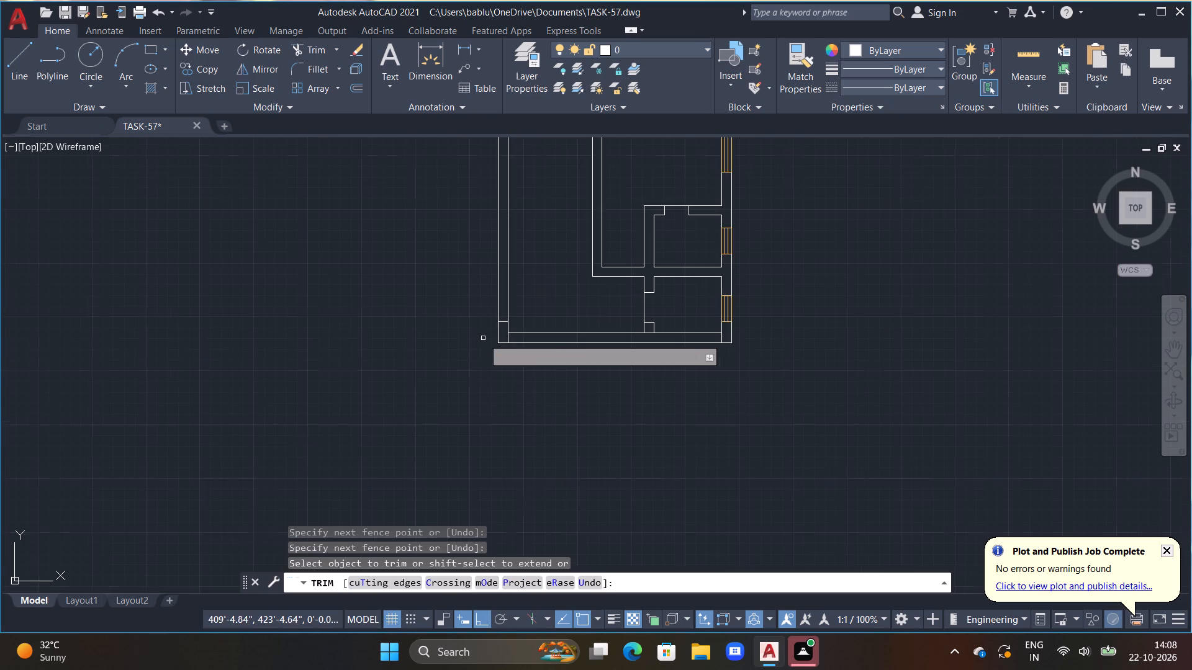
scroll(644, 339, down, 1)
scroll(701, 271, up, 1)
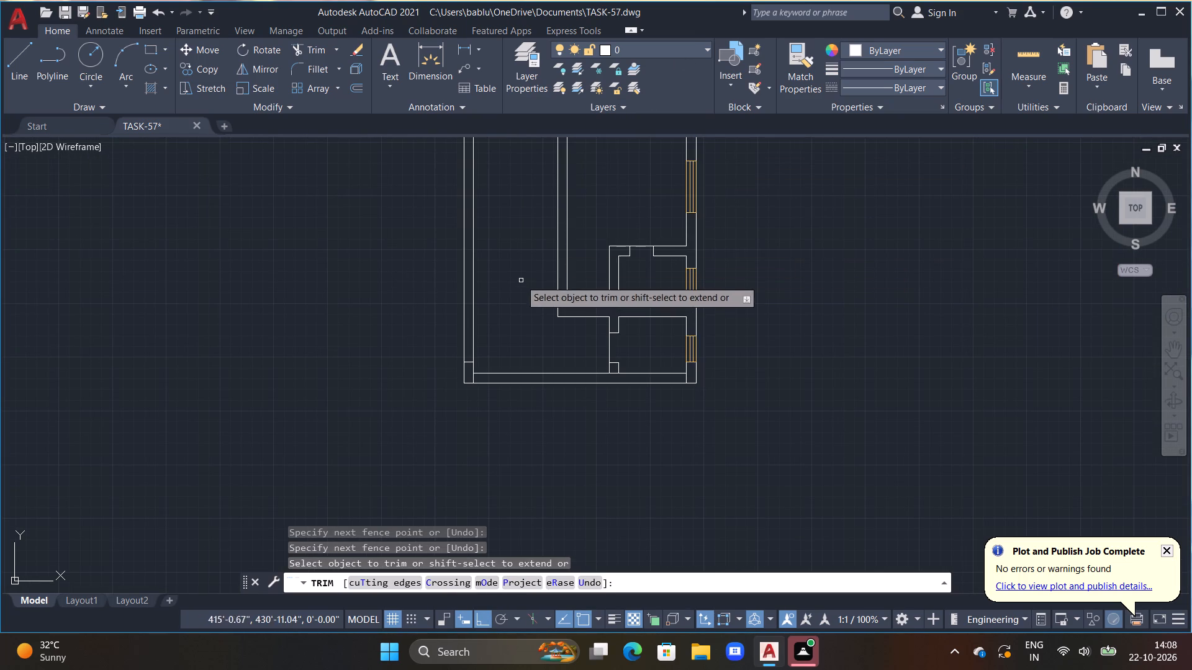
middle_drag(495, 249, 533, 329)
scroll(541, 321, up, 1)
middle_drag(536, 330, 545, 275)
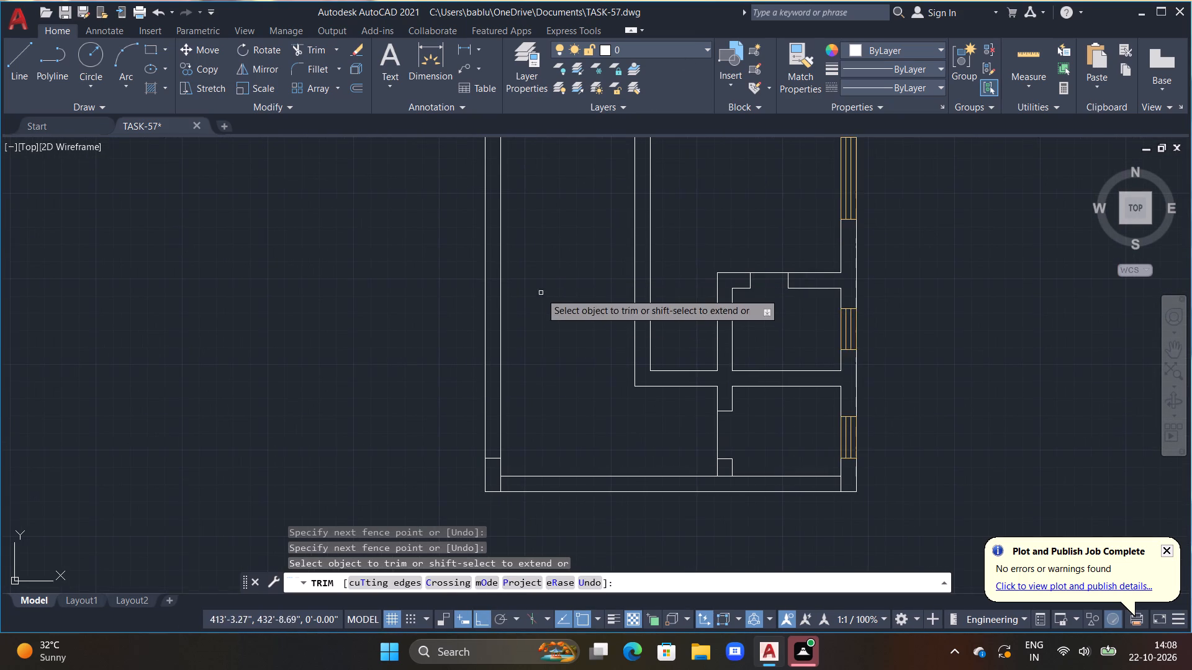
scroll(682, 293, down, 2)
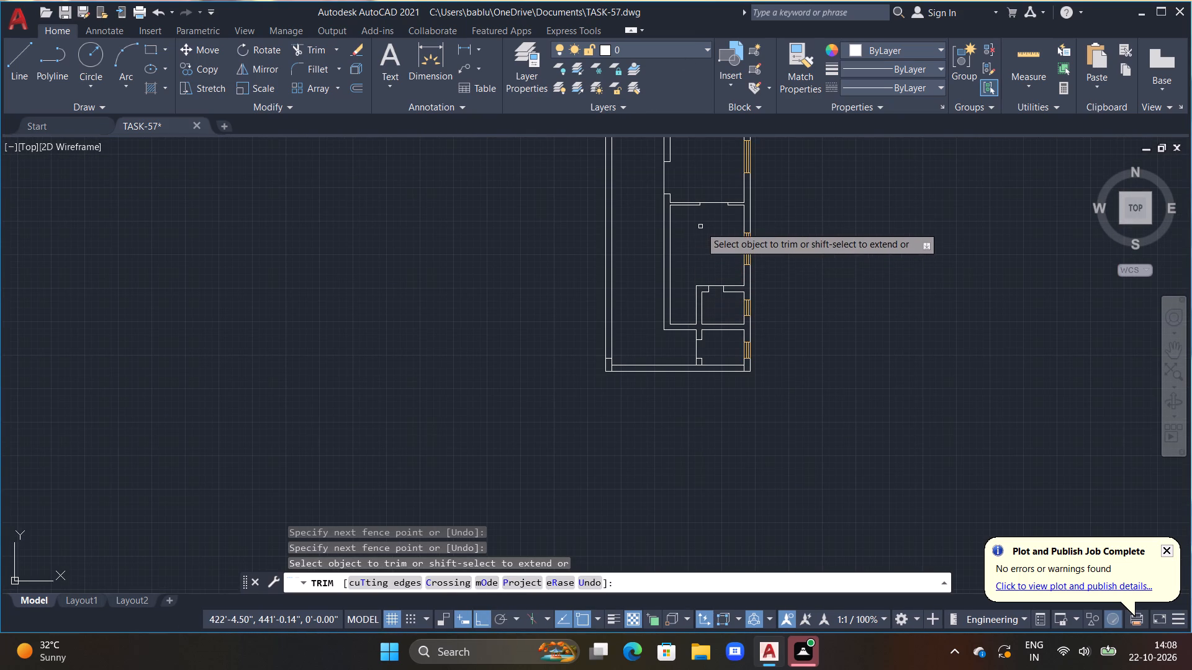
middle_drag(700, 226, 708, 290)
scroll(638, 248, up, 1)
middle_drag(635, 249, 659, 308)
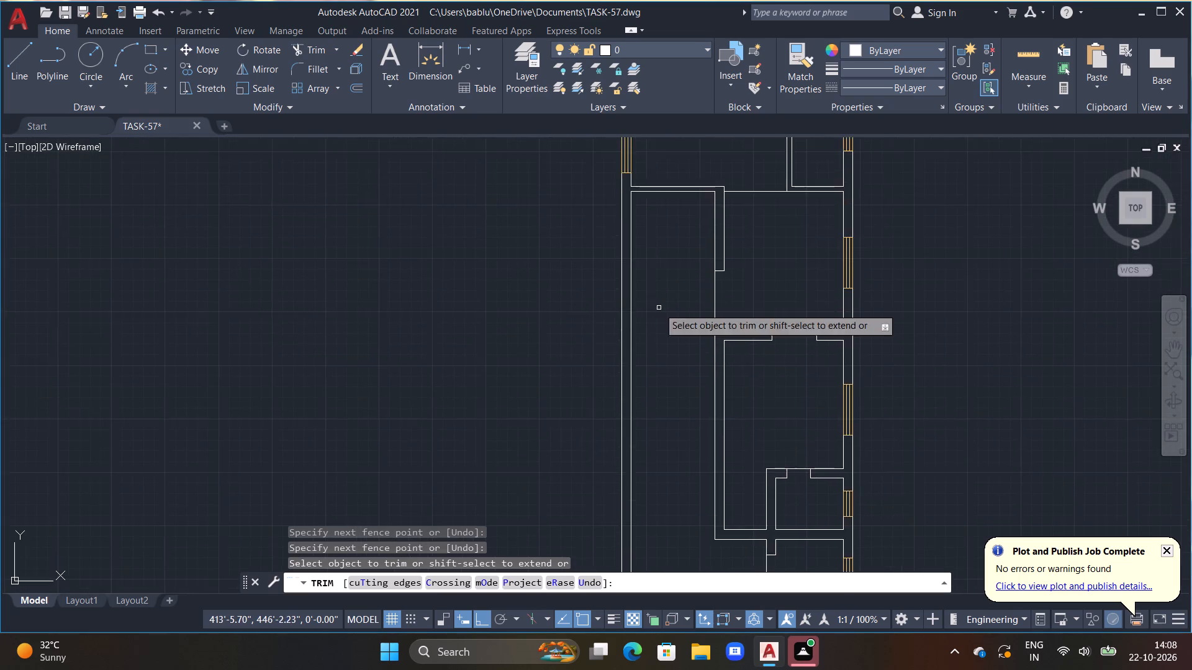
scroll(652, 300, up, 1)
key(Escape)
key(Escape)
scroll(660, 340, down, 1)
scroll(661, 344, up, 1)
middle_drag(661, 344, 653, 282)
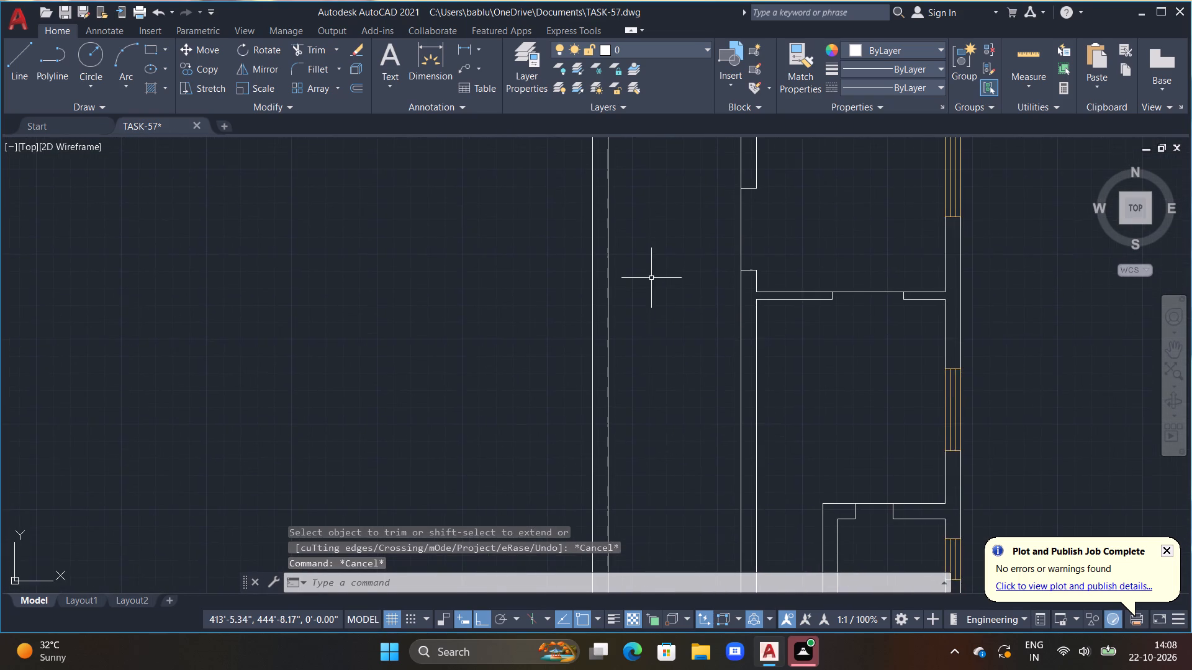
scroll(646, 310, down, 3)
scroll(649, 310, up, 2)
middle_drag(647, 313, 620, 334)
text(L)
key(space)
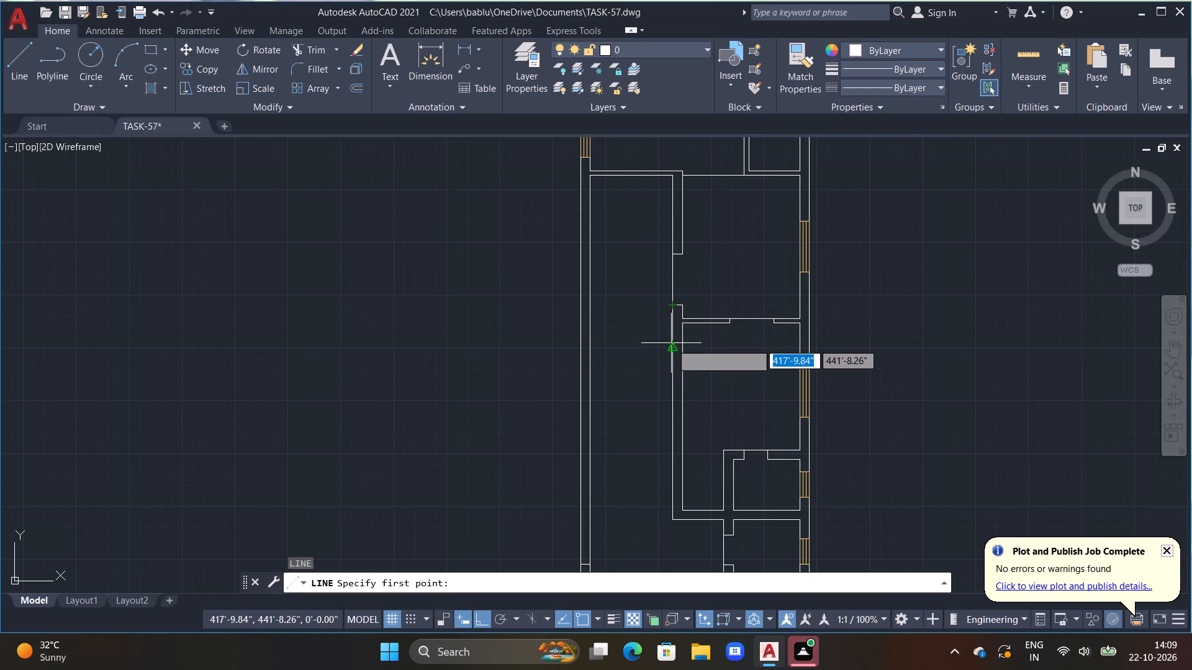
drag(671, 346, 662, 346)
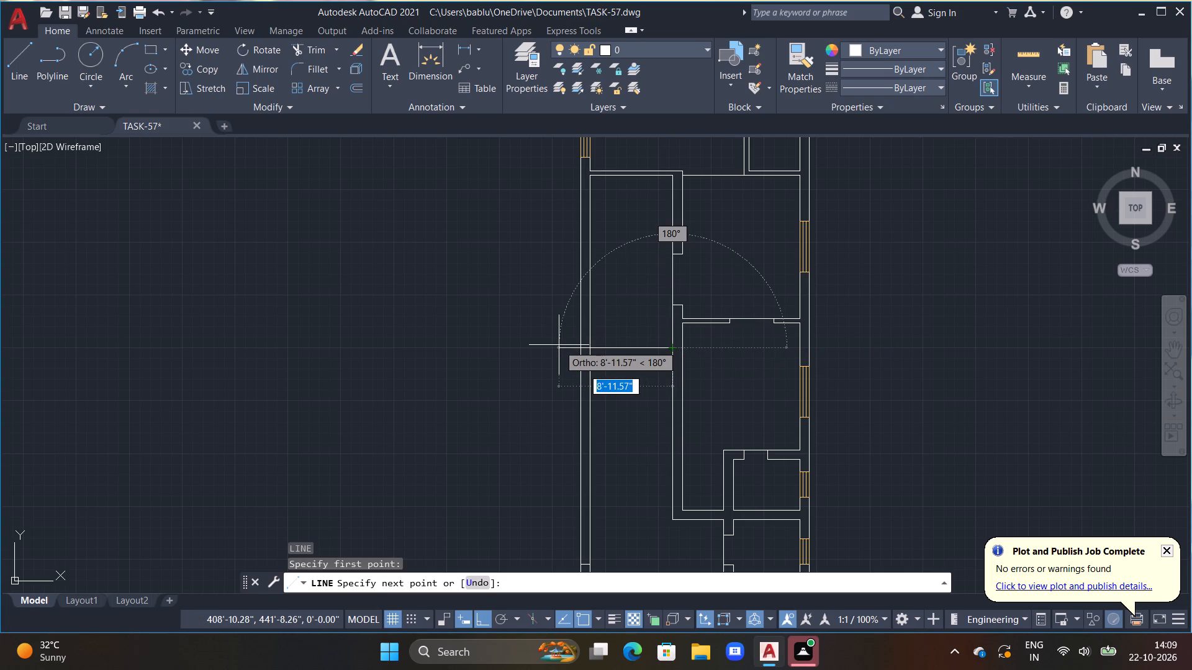
click(559, 345)
key(Escape)
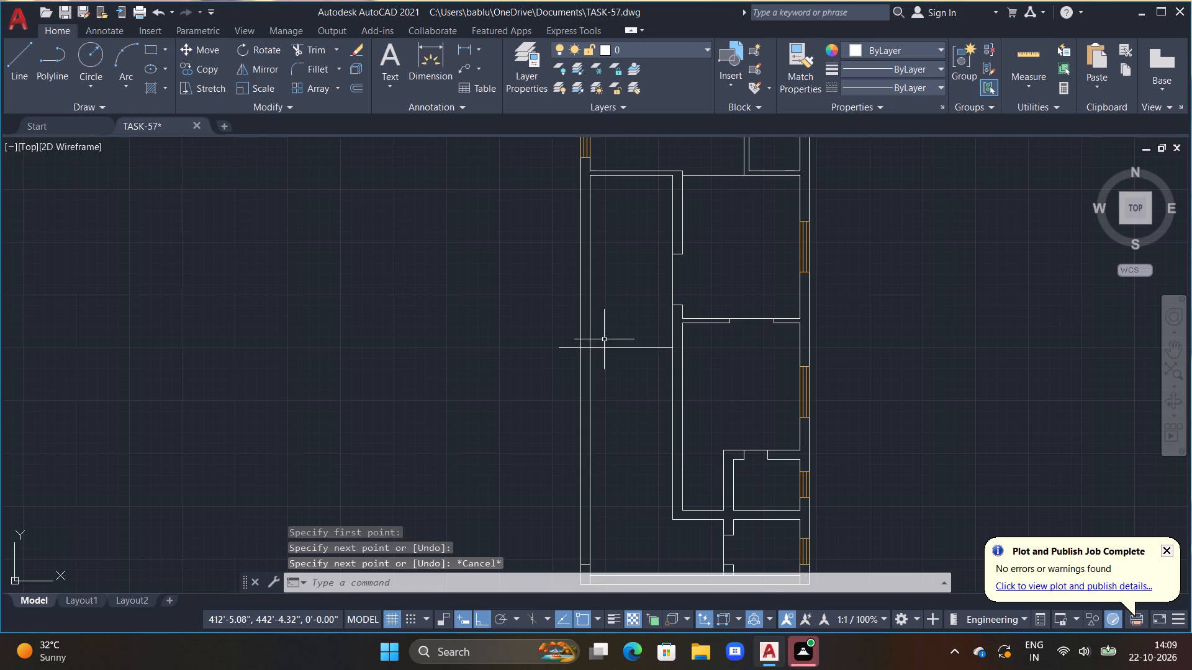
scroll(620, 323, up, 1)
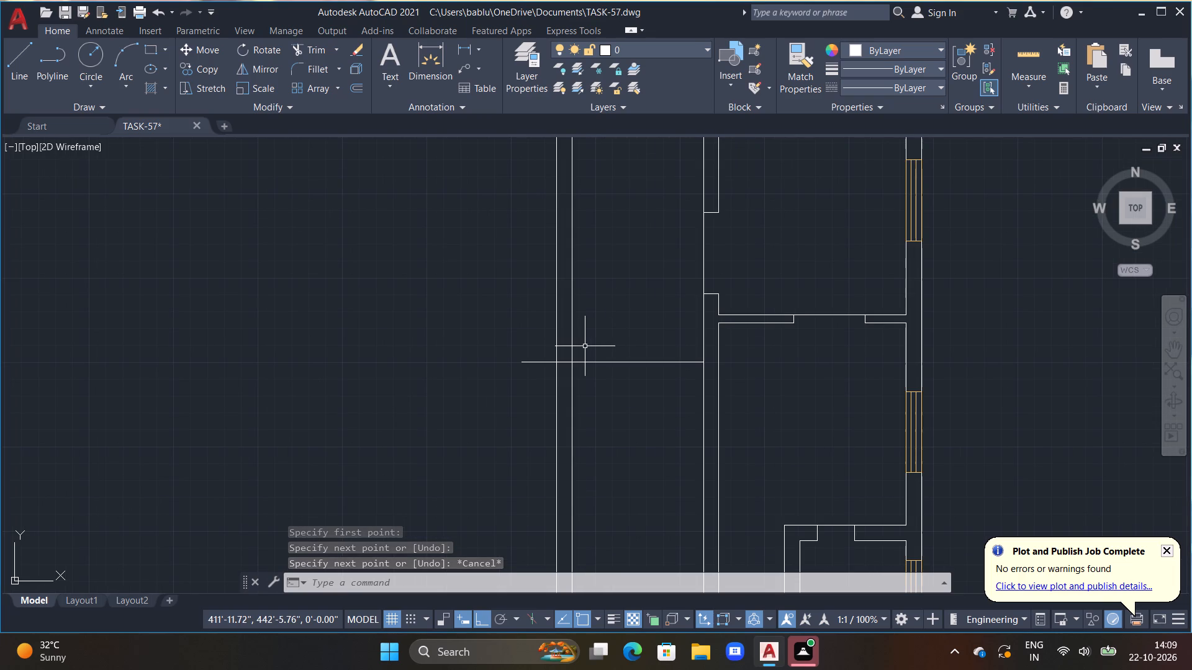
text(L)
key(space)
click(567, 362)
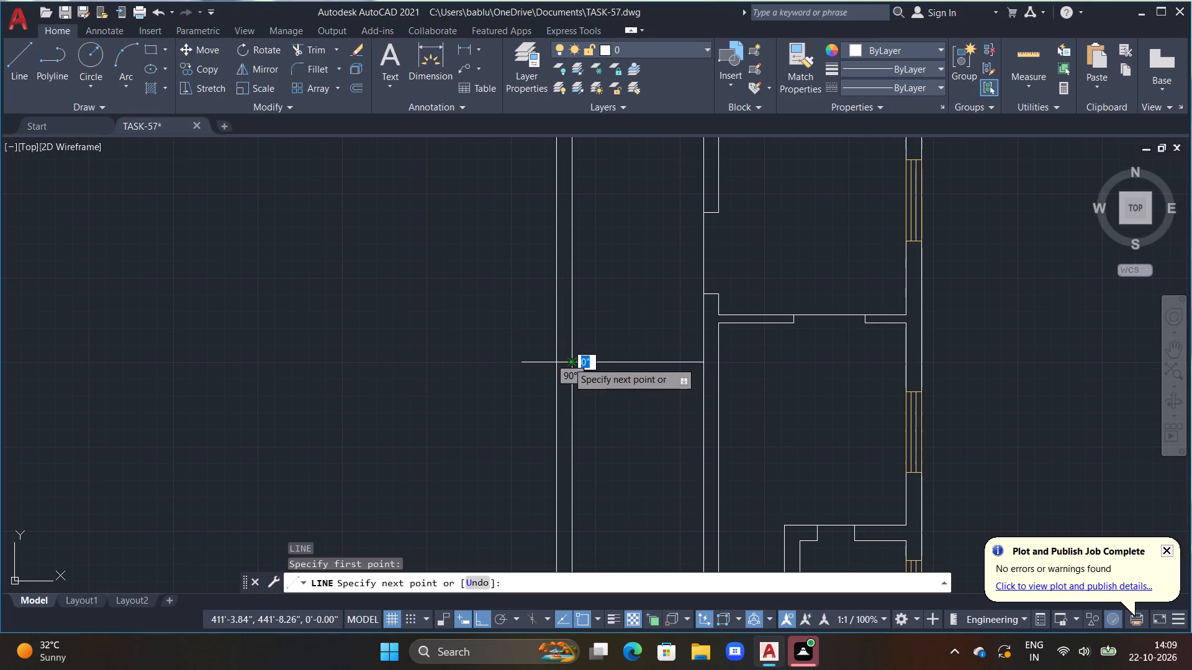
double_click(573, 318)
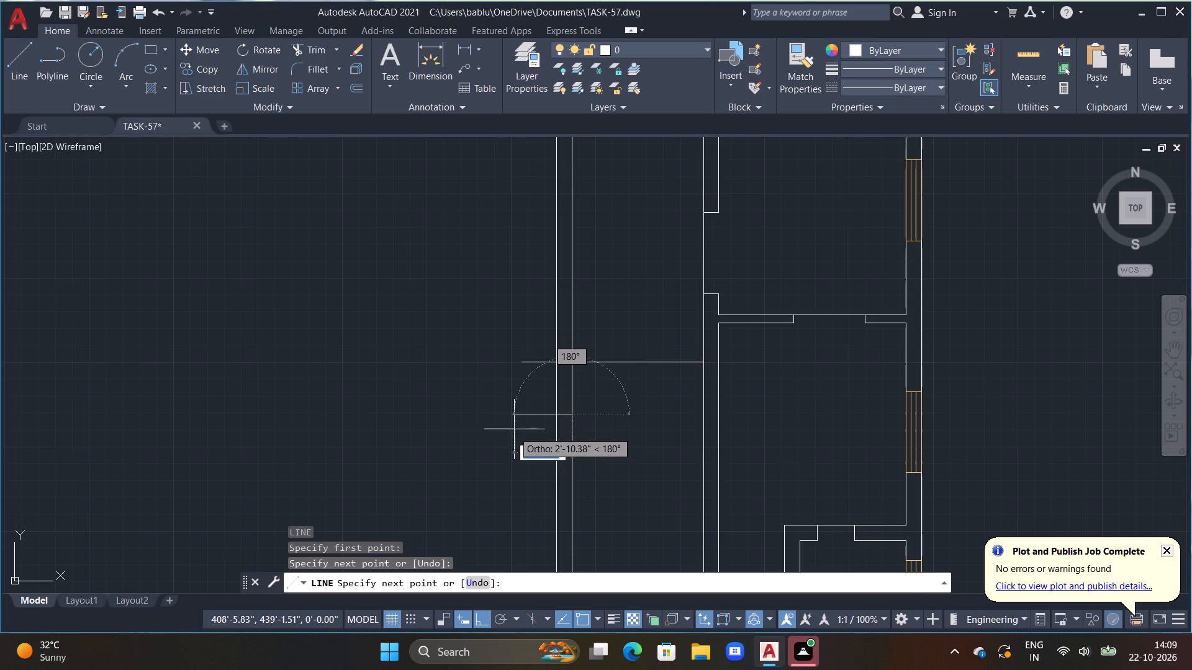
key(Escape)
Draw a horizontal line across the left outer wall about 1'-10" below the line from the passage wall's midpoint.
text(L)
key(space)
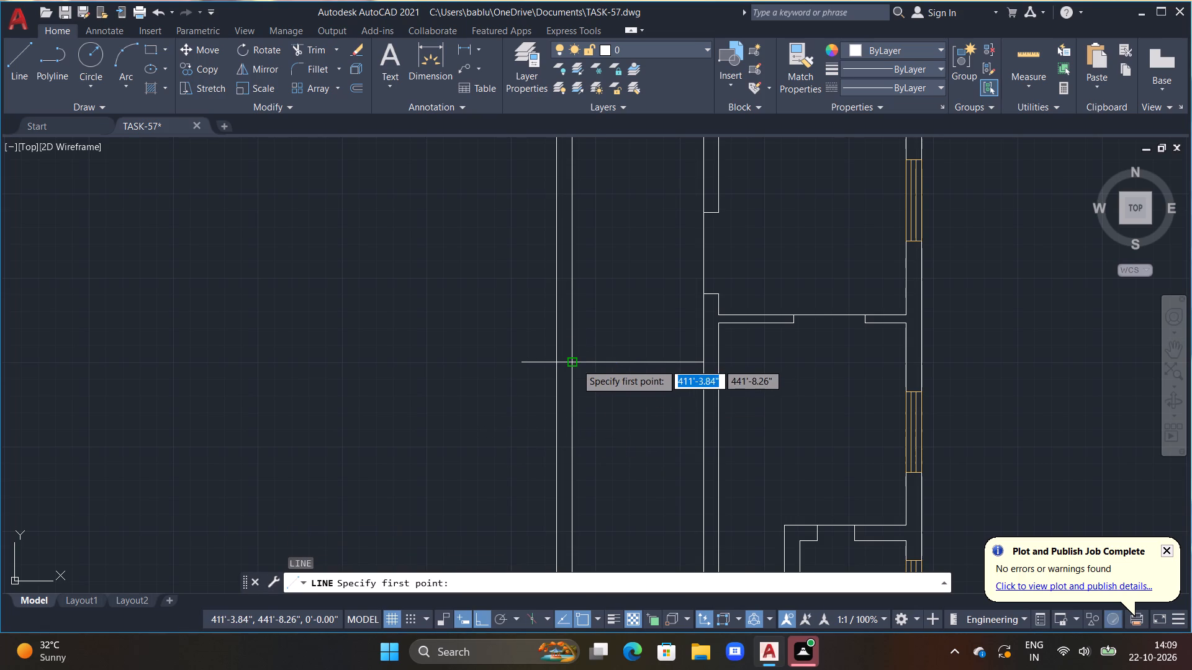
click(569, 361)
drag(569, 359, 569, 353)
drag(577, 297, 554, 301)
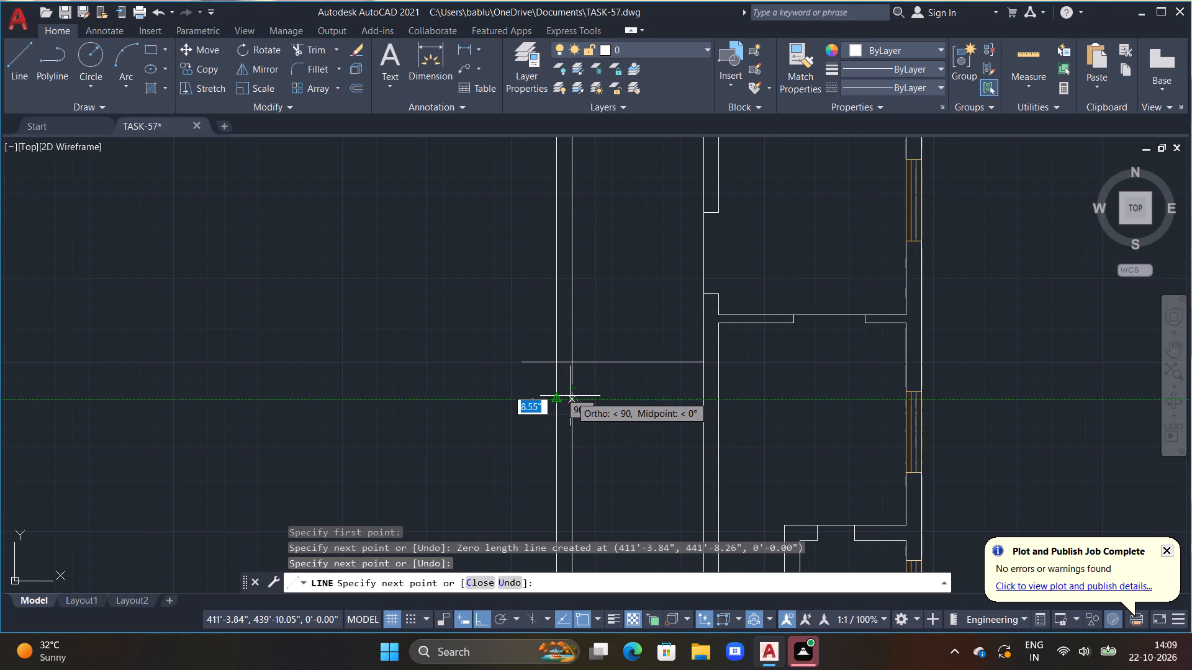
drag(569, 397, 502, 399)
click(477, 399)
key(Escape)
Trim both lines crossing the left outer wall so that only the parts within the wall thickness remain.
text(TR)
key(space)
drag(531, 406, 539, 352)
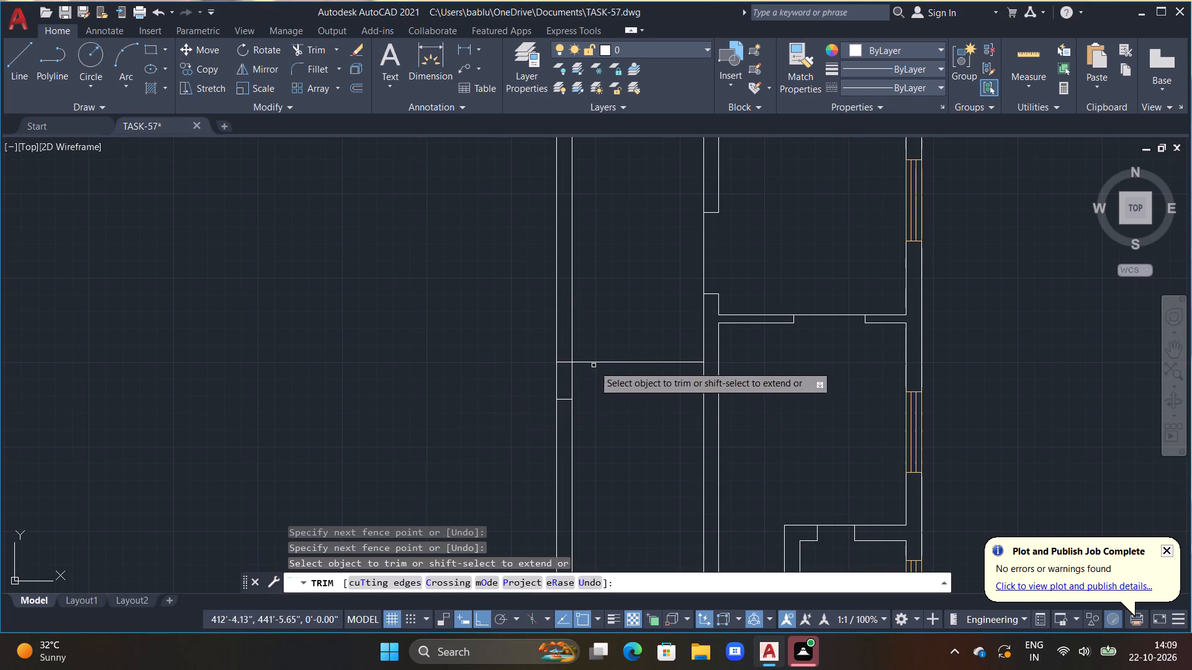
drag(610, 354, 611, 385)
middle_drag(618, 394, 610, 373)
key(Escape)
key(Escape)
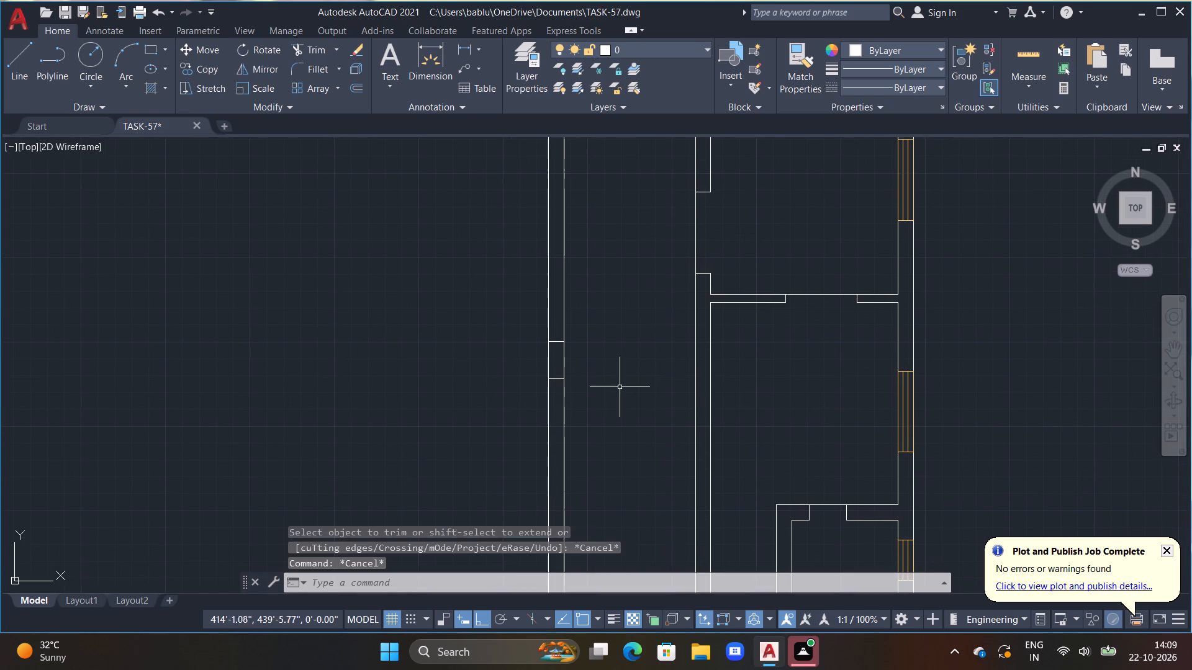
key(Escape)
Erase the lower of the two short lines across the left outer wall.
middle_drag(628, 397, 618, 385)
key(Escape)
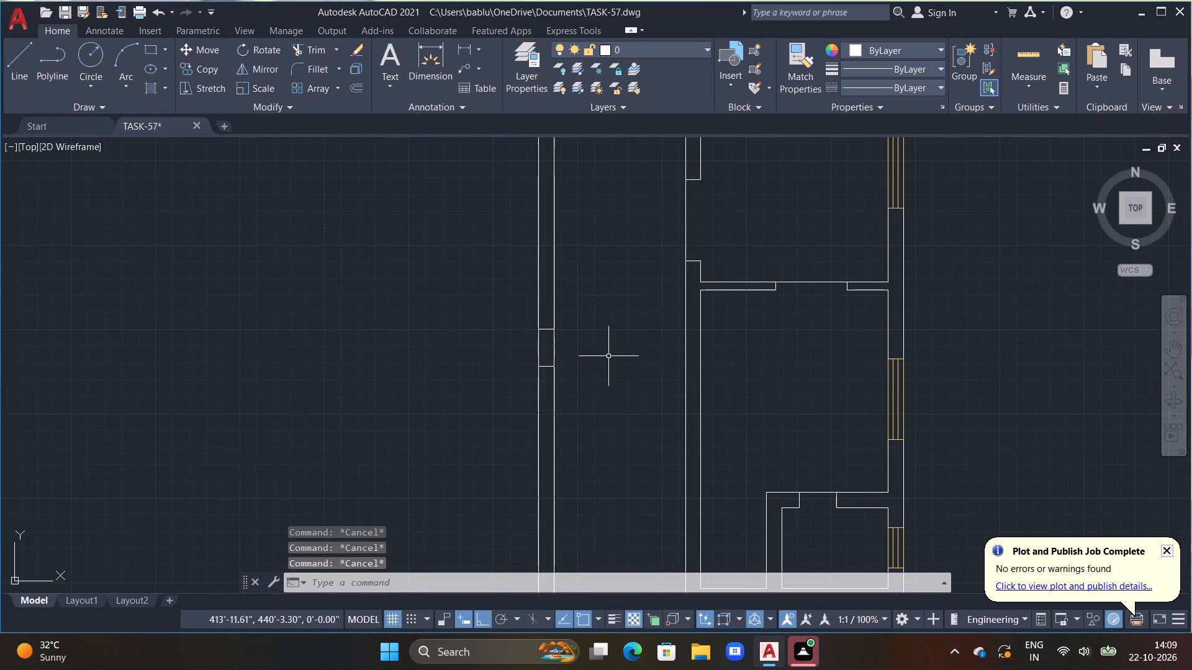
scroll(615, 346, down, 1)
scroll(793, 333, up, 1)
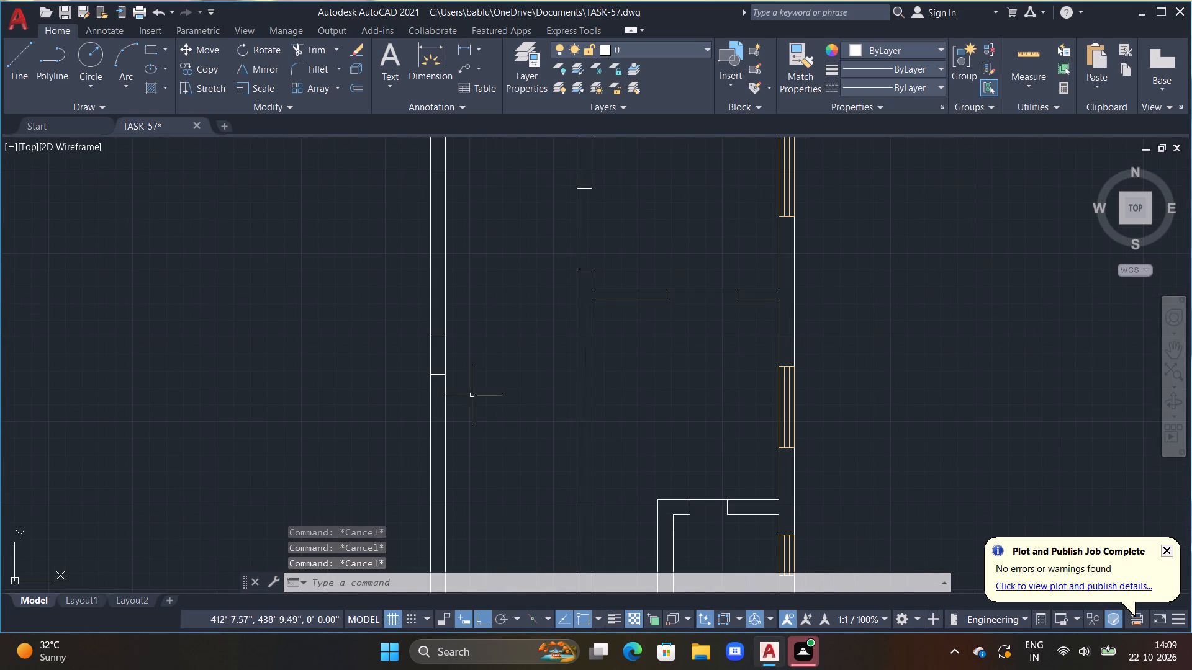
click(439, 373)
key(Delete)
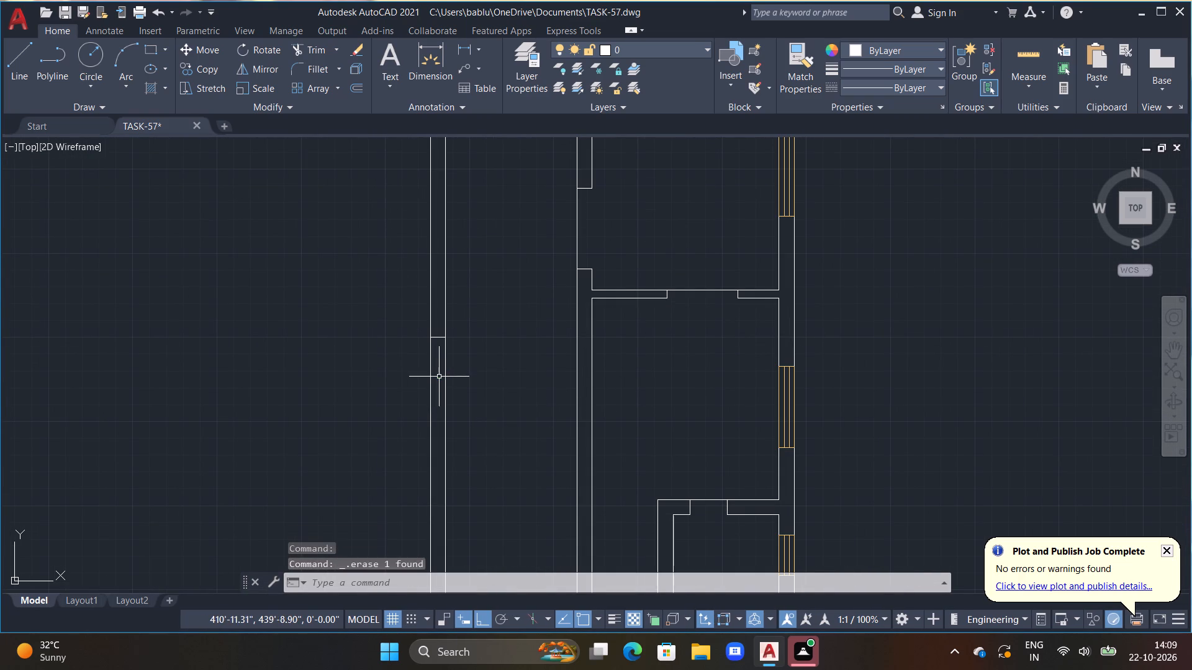
Draw two horizontal lines about 1'-9" long across the right outer wall, about 2'-3" apart, above and below the partition wall junction.
text(L)
key(space)
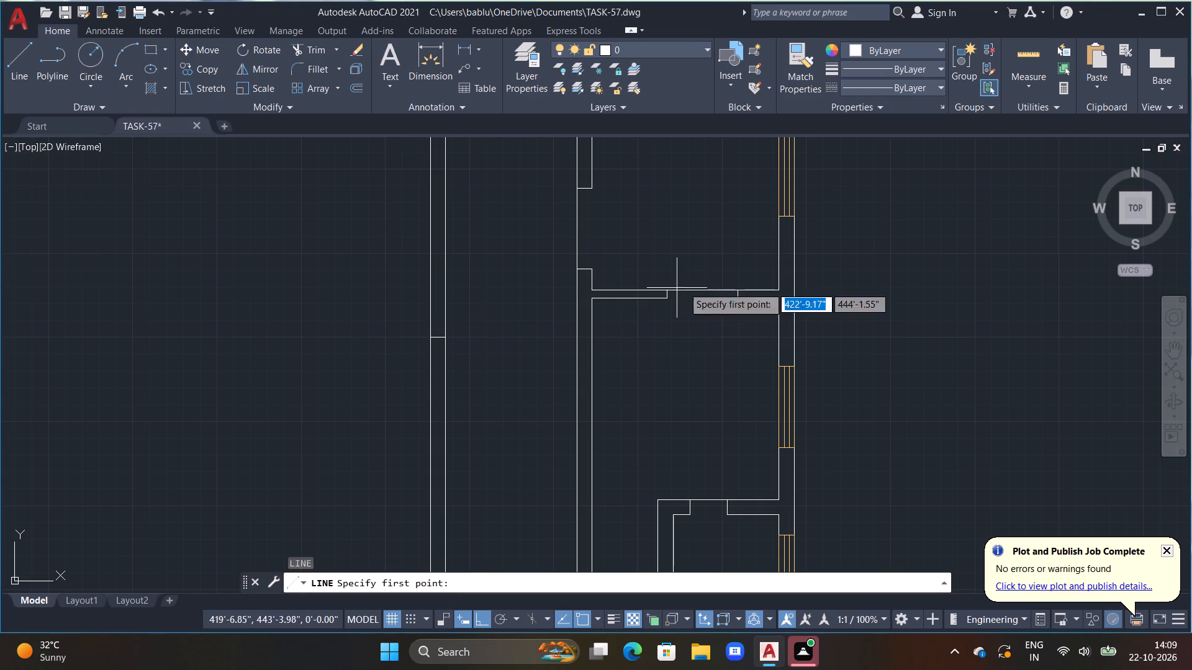
click(780, 270)
click(815, 268)
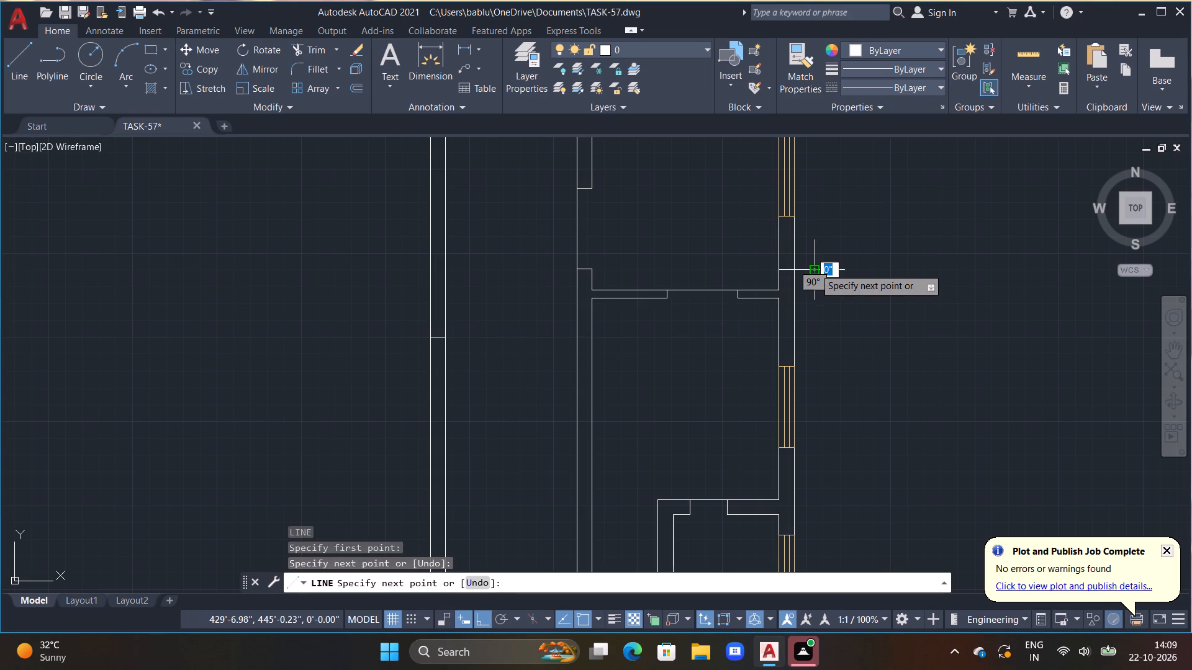
key(Escape)
key(l)
key(space)
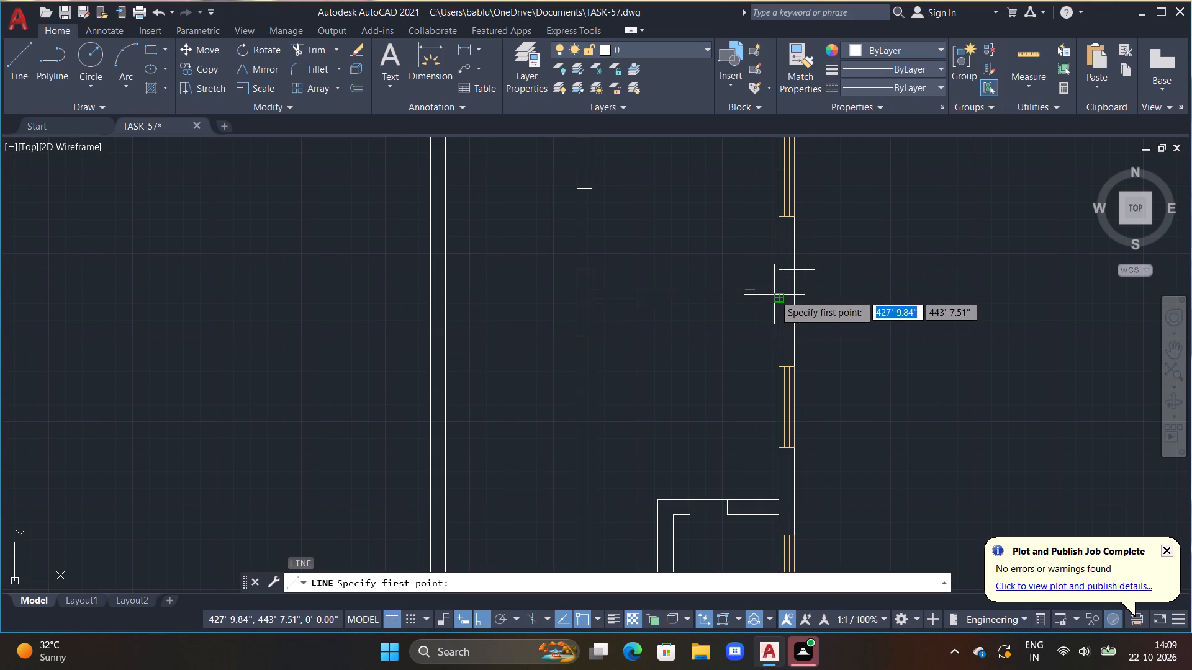
click(778, 315)
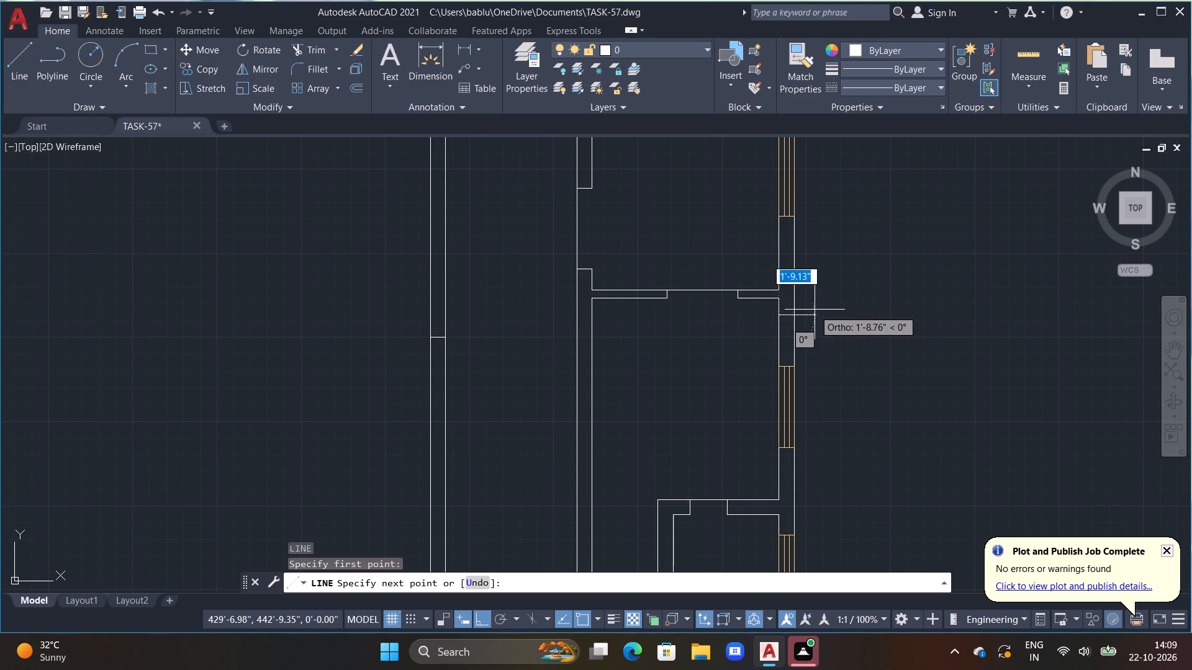
click(815, 310)
key(Escape)
Trim the ends of the two lines projecting outside the right outer wall.
text(TR)
key(space)
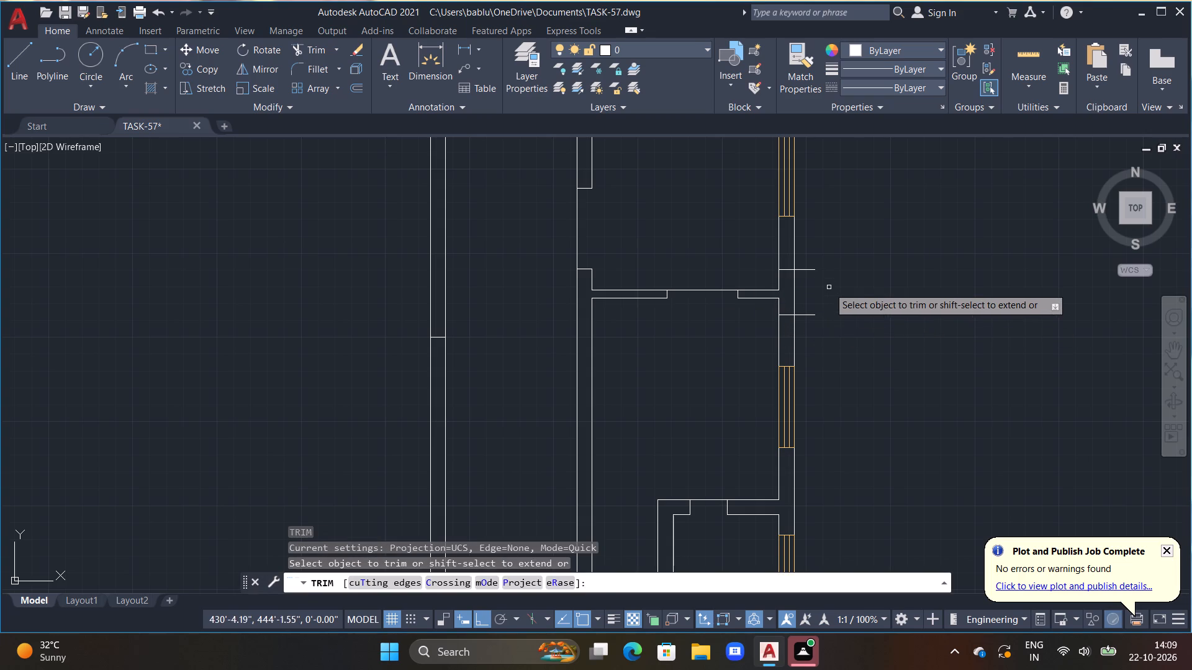
key(space)
drag(813, 261, 813, 324)
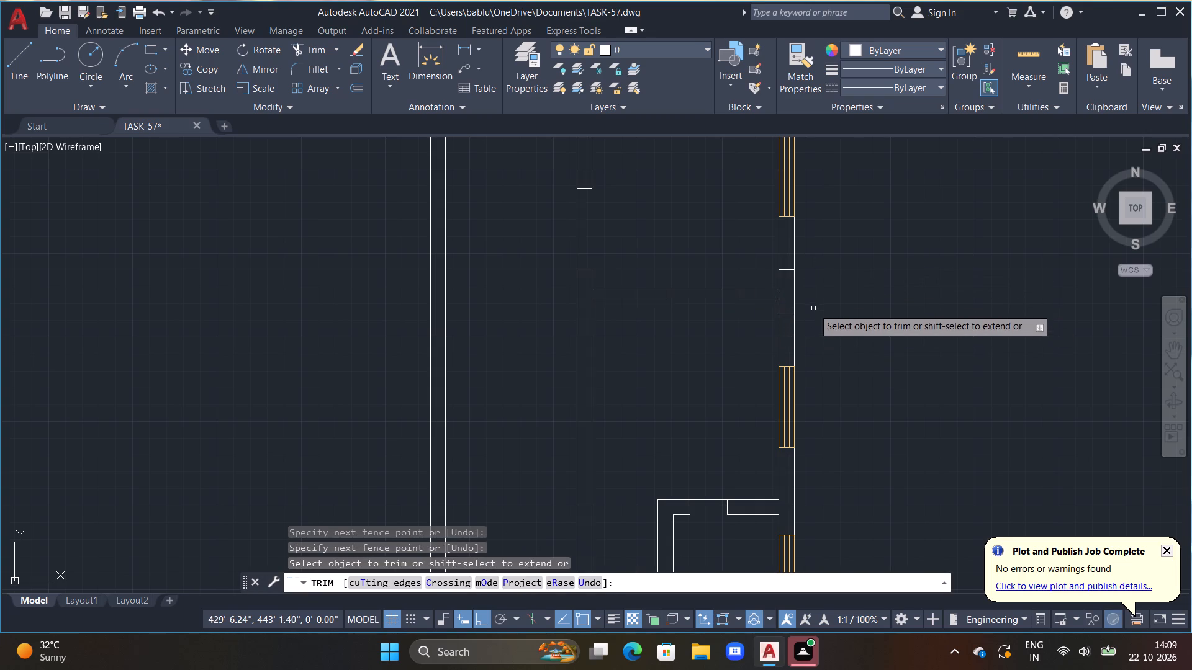
key(Escape)
key(Escape)
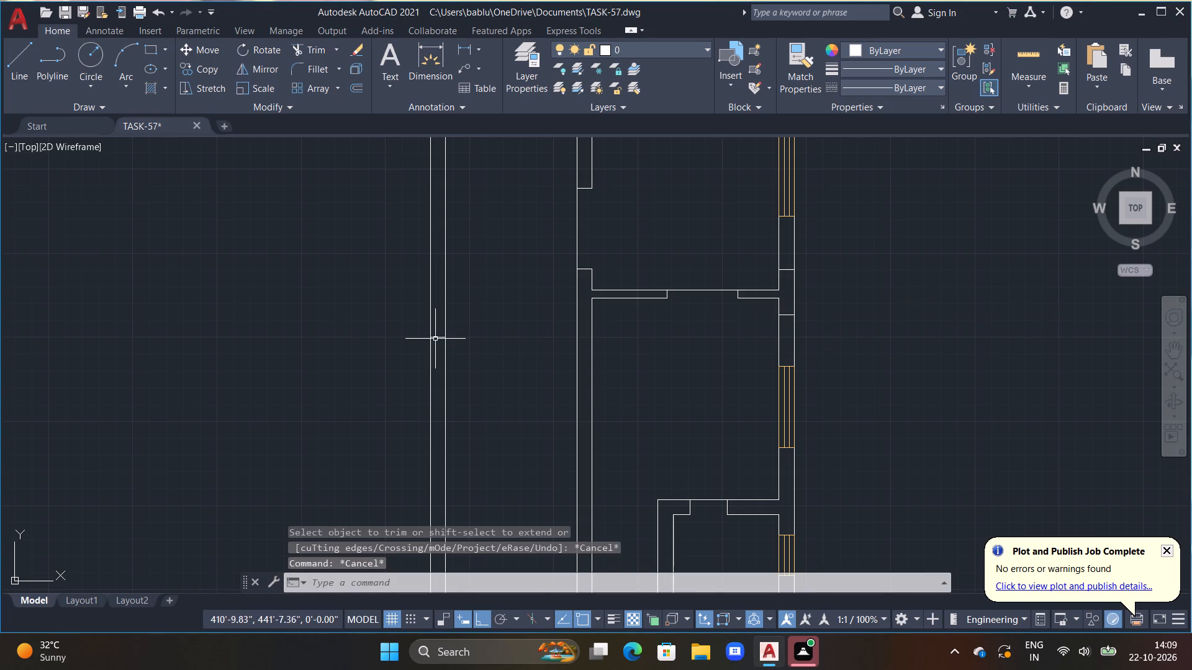
Erase the remaining short midpoint line across the left outer wall.
click(438, 337)
key(Delete)
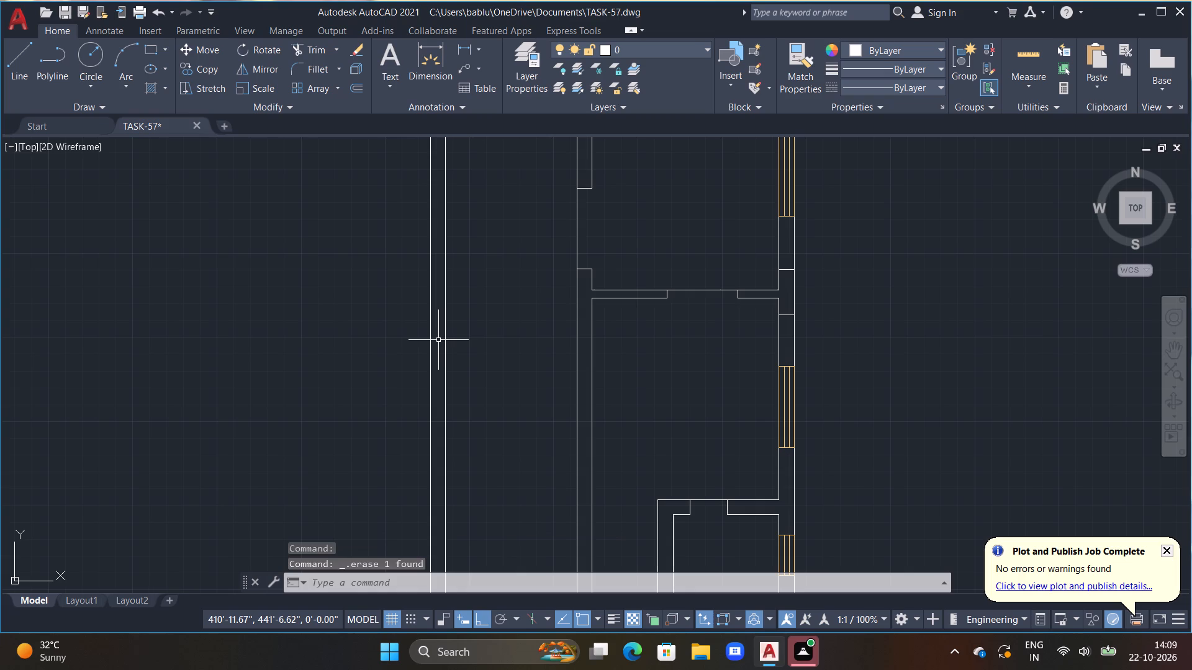
Draw two horizontal lines across the left outer wall, level with the two new short lines in the right outer wall.
text(L)
key(space)
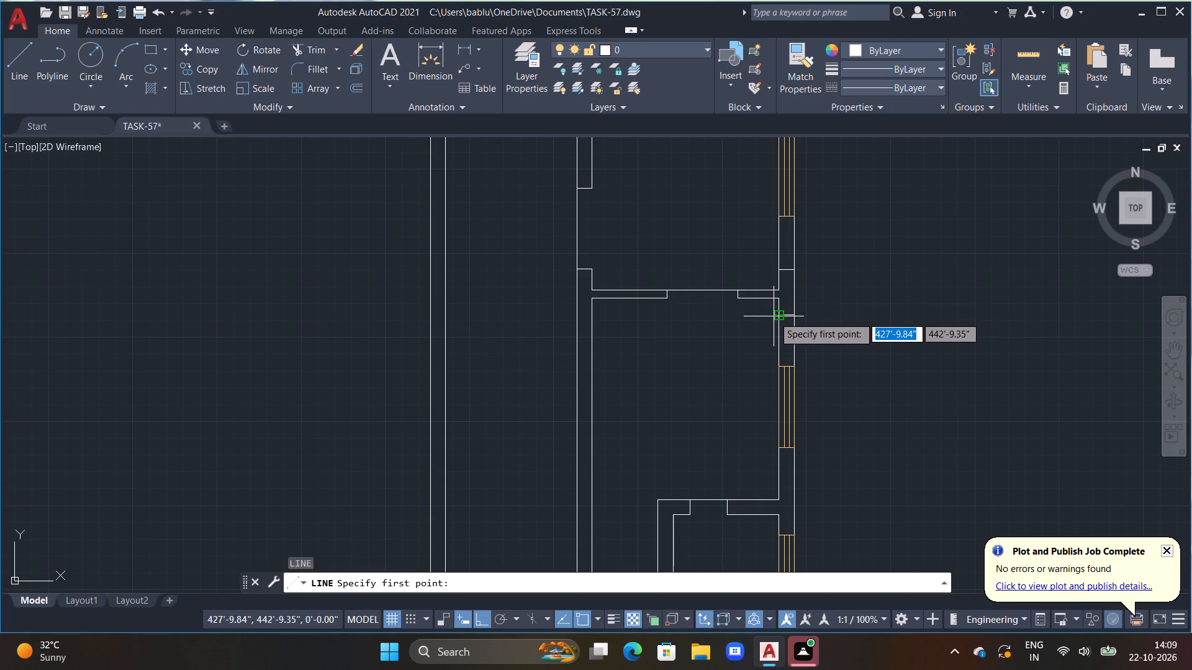
click(443, 317)
click(399, 318)
key(Escape)
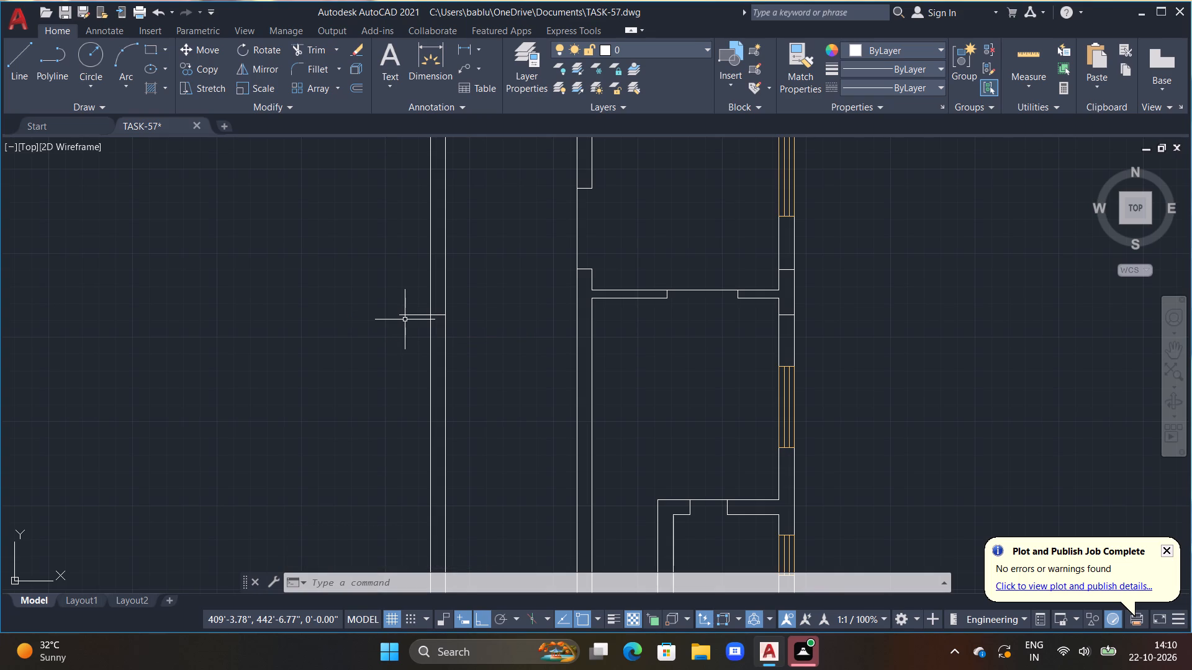
scroll(487, 303, down, 1)
middle_drag(487, 308, 493, 375)
scroll(493, 334, up, 1)
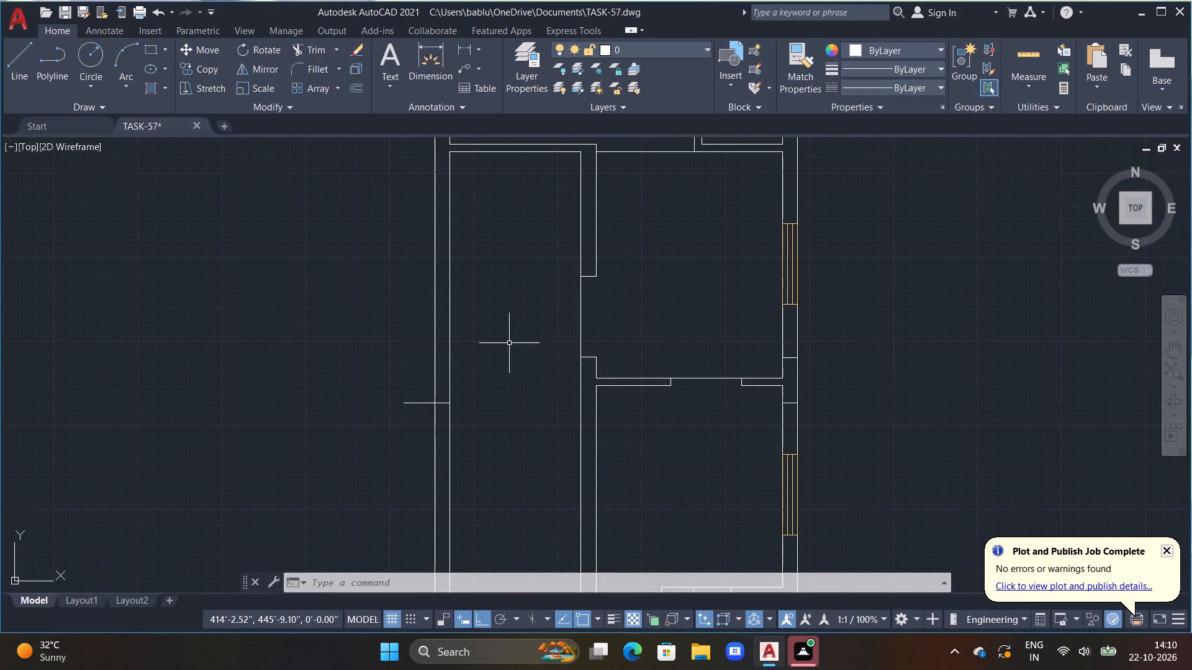
key(l)
key(space)
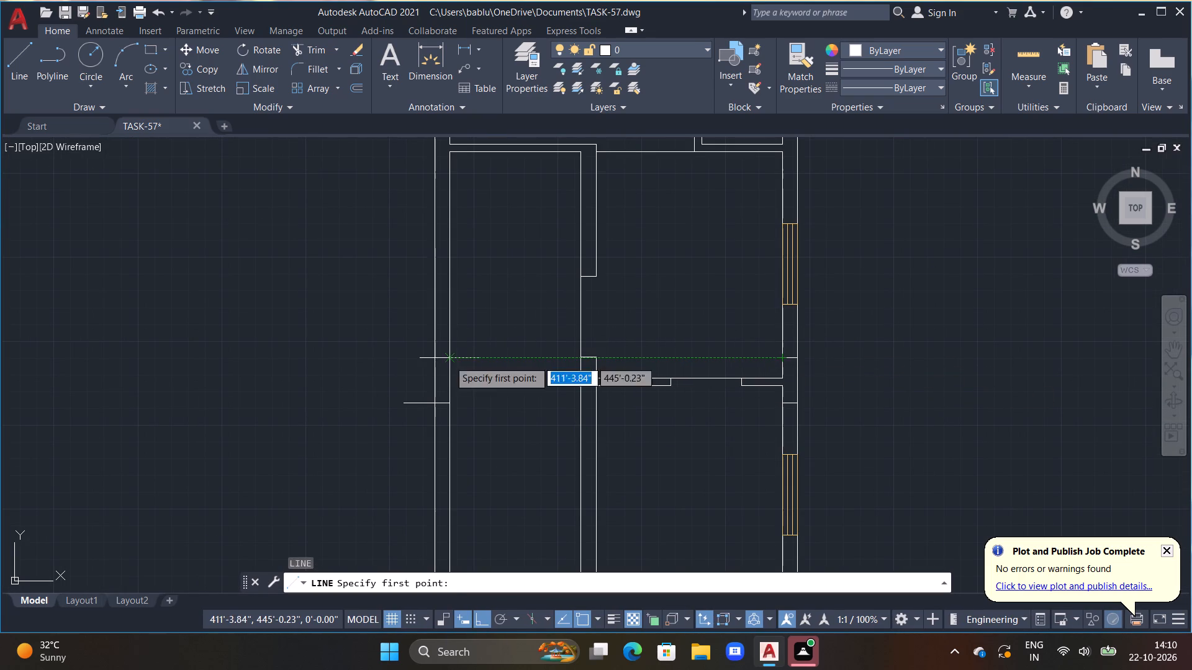
drag(449, 360, 443, 359)
click(405, 357)
key(Escape)
Trim the ends of the two lines projecting outside the left outer wall.
key(t)
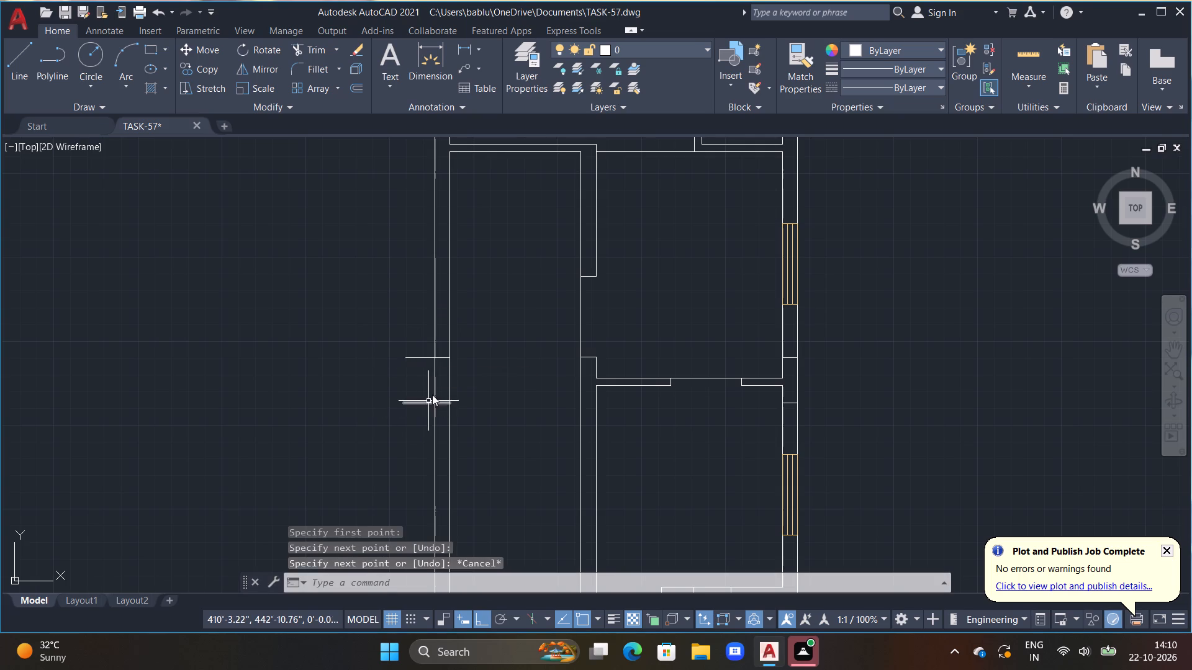
key(r)
key(space)
drag(410, 334, 420, 403)
drag(421, 404, 409, 432)
scroll(500, 405, down, 1)
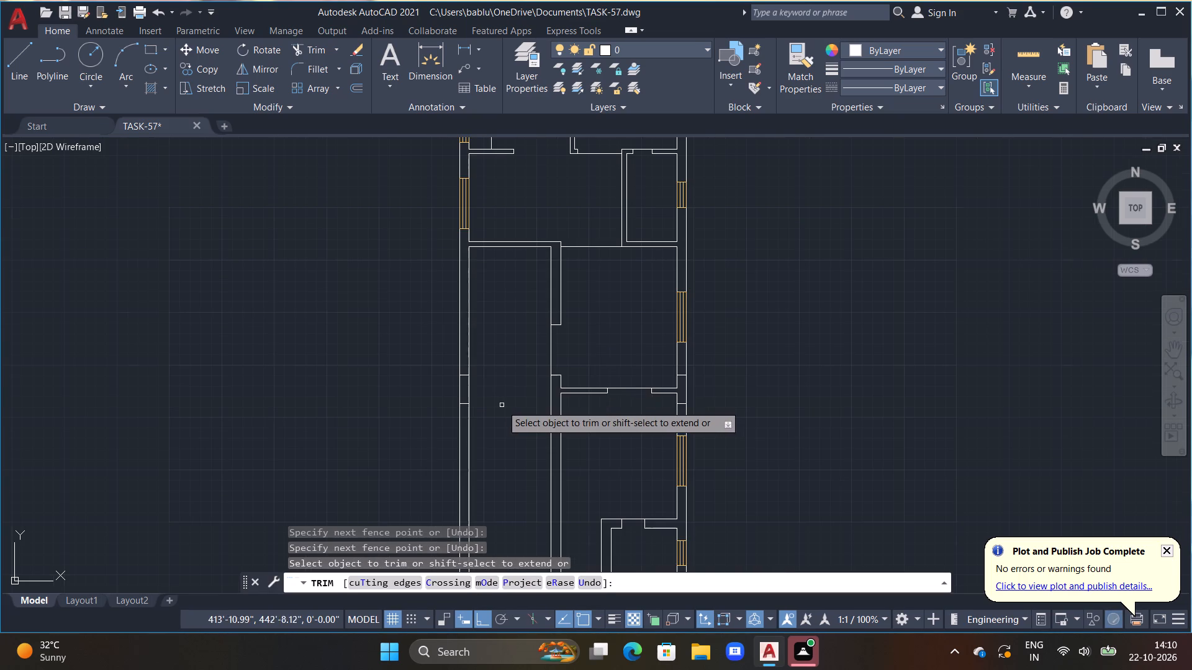
middle_drag(527, 367, 523, 251)
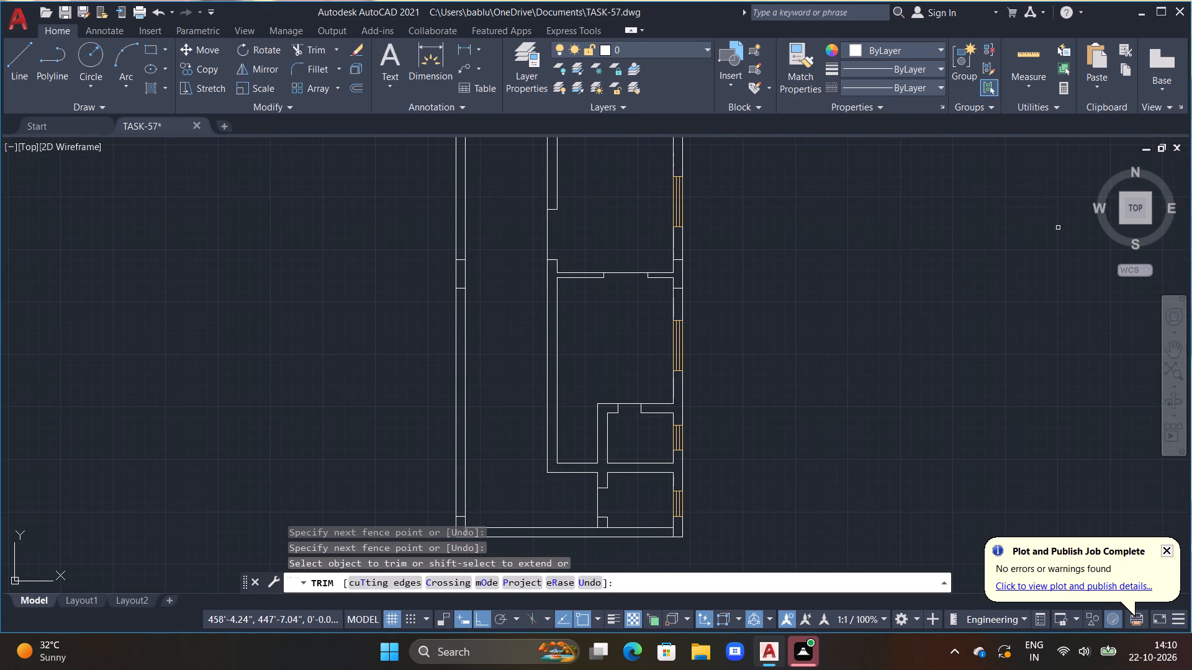
middle_drag(499, 262, 499, 422)
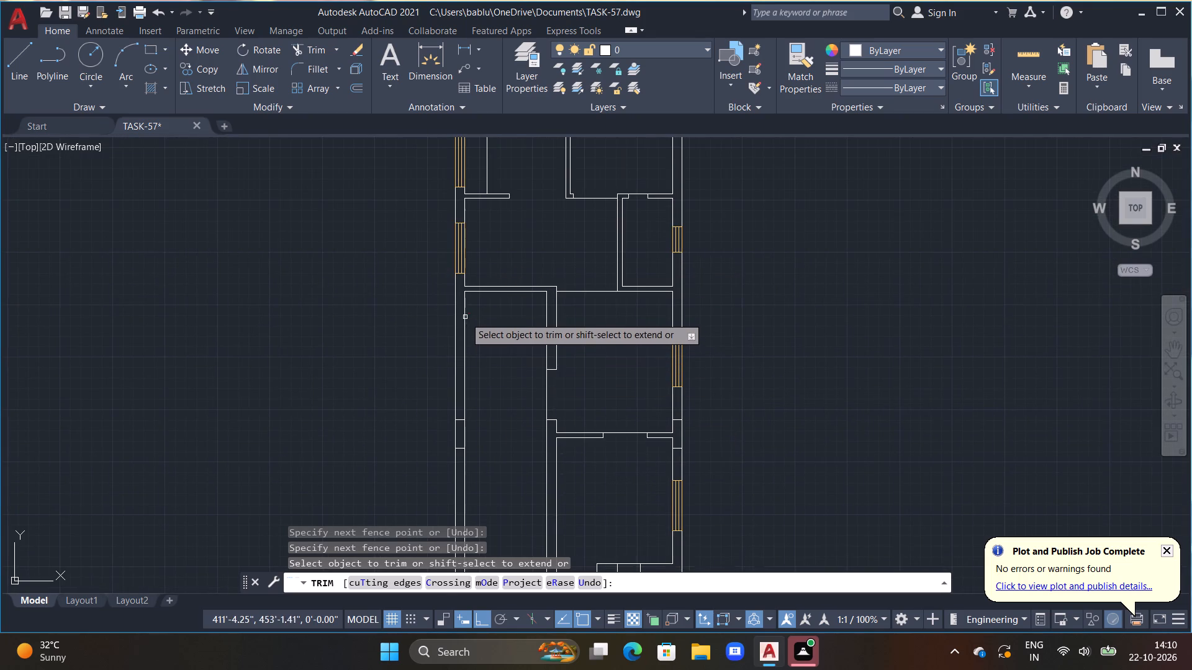
middle_drag(469, 323, 487, 359)
scroll(471, 338, up, 2)
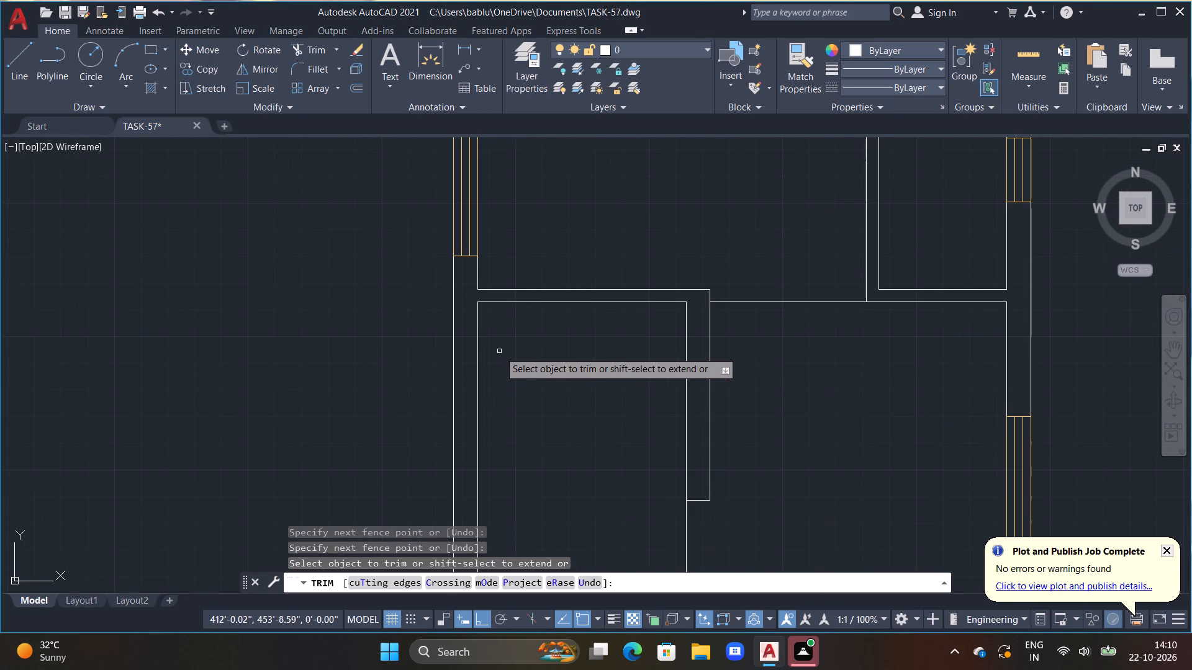
key(Escape)
key(Escape)
key(Escape)
key(Escape)
Extend the upper line of the wall at the top of the long passage to the left outer wall's outer line.
middle_drag(504, 351, 558, 341)
scroll(558, 341, up, 1)
key(Escape)
text(EX)
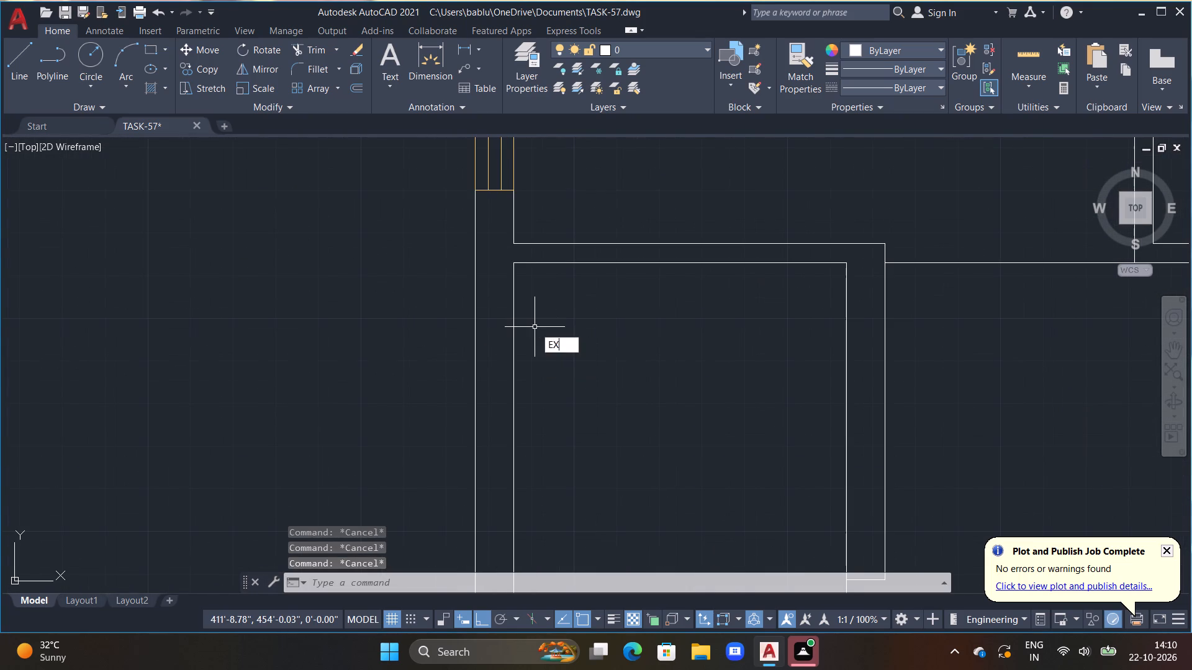
key(space)
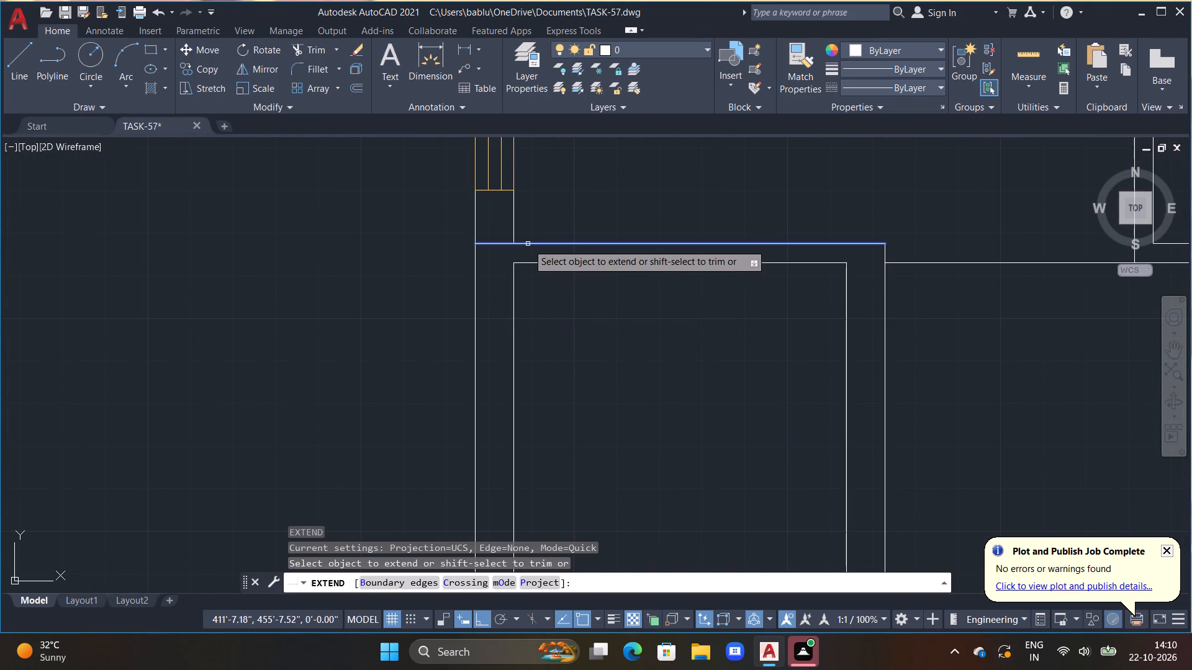
double_click(528, 244)
scroll(528, 259, down, 2)
key(Escape)
Extend the bottom line of the small room beside the right outer wall to that wall's outer line.
scroll(570, 296, down, 1)
middle_drag(577, 303, 502, 303)
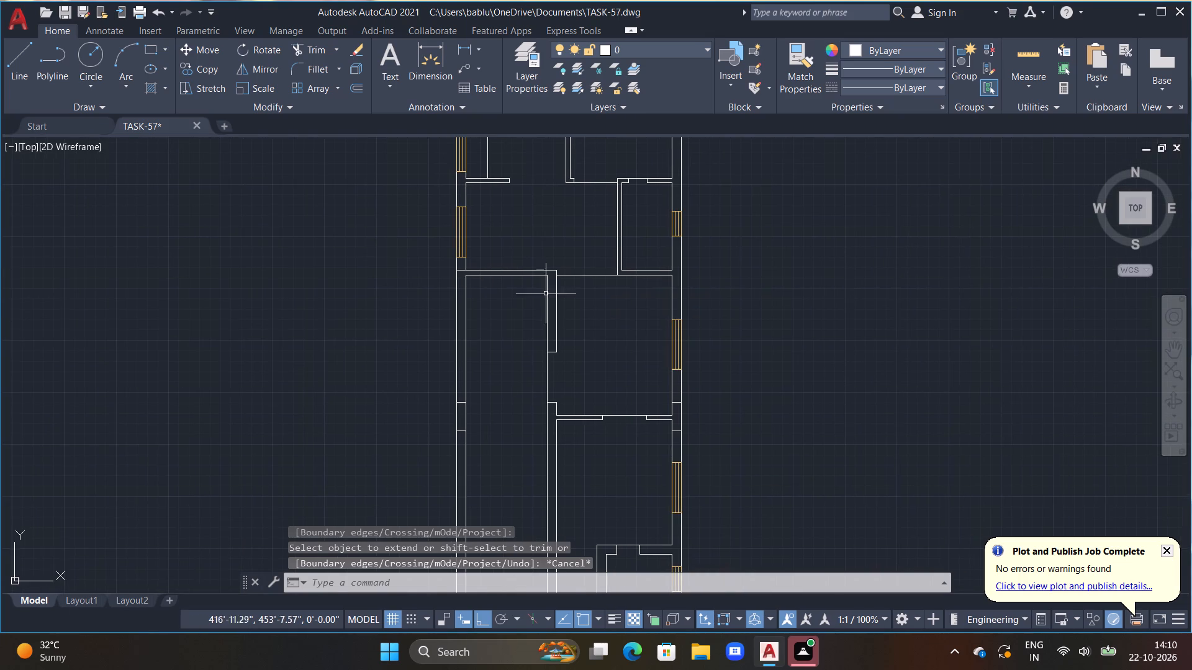
scroll(679, 281, up, 2)
text(EX)
key(space)
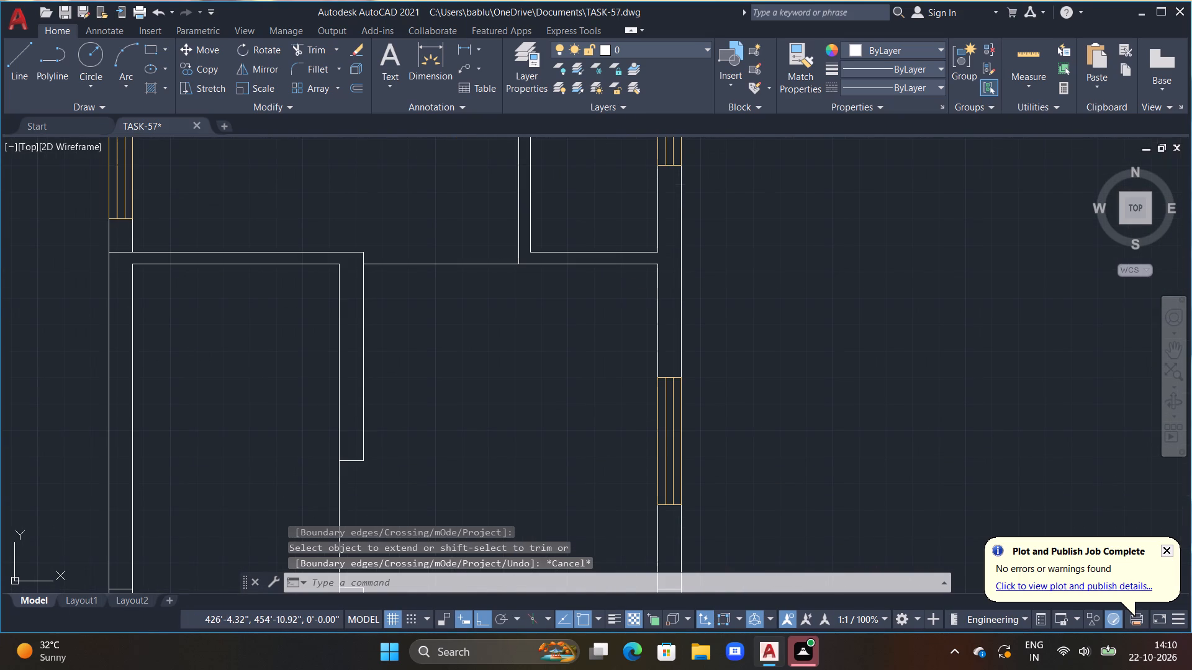
double_click(642, 252)
scroll(621, 279, down, 2)
middle_drag(592, 297, 590, 298)
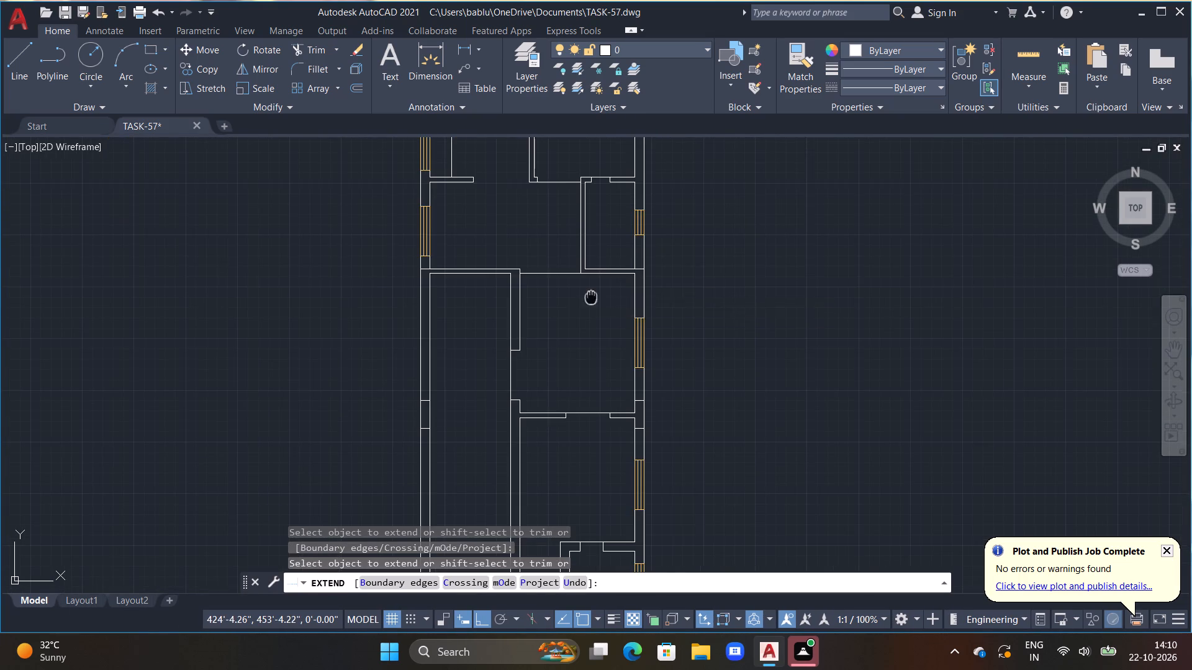
middle_drag(590, 298, 616, 297)
key(Escape)
key(Escape)
middle_drag(480, 287, 548, 289)
key(Escape)
key(Escape)
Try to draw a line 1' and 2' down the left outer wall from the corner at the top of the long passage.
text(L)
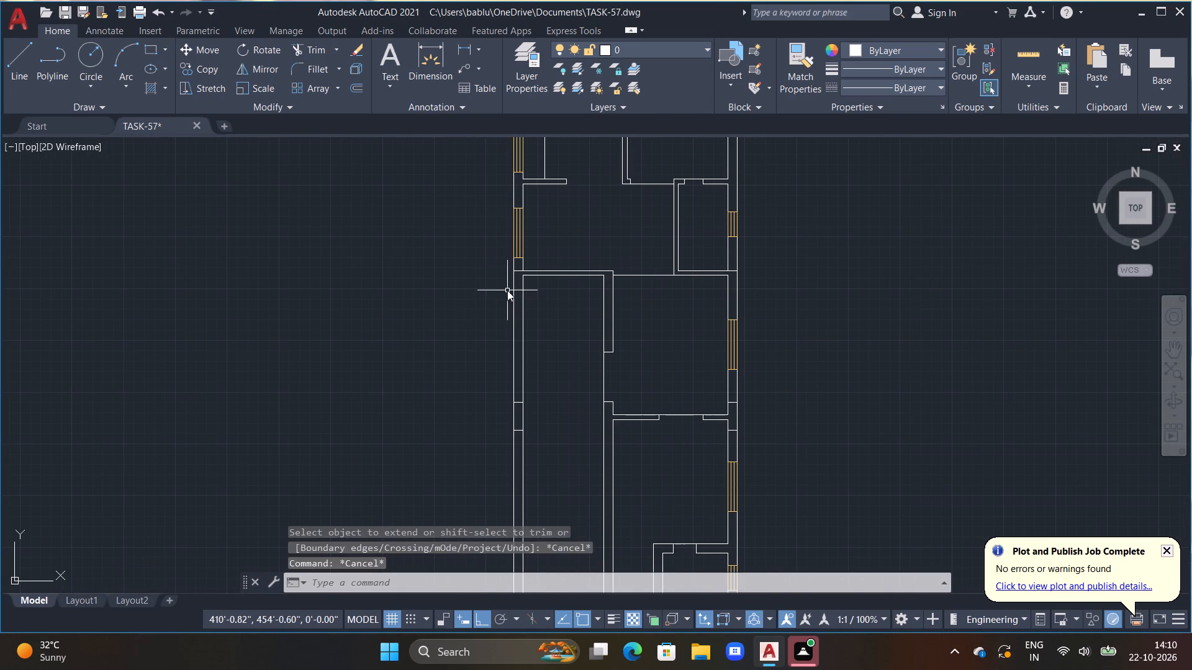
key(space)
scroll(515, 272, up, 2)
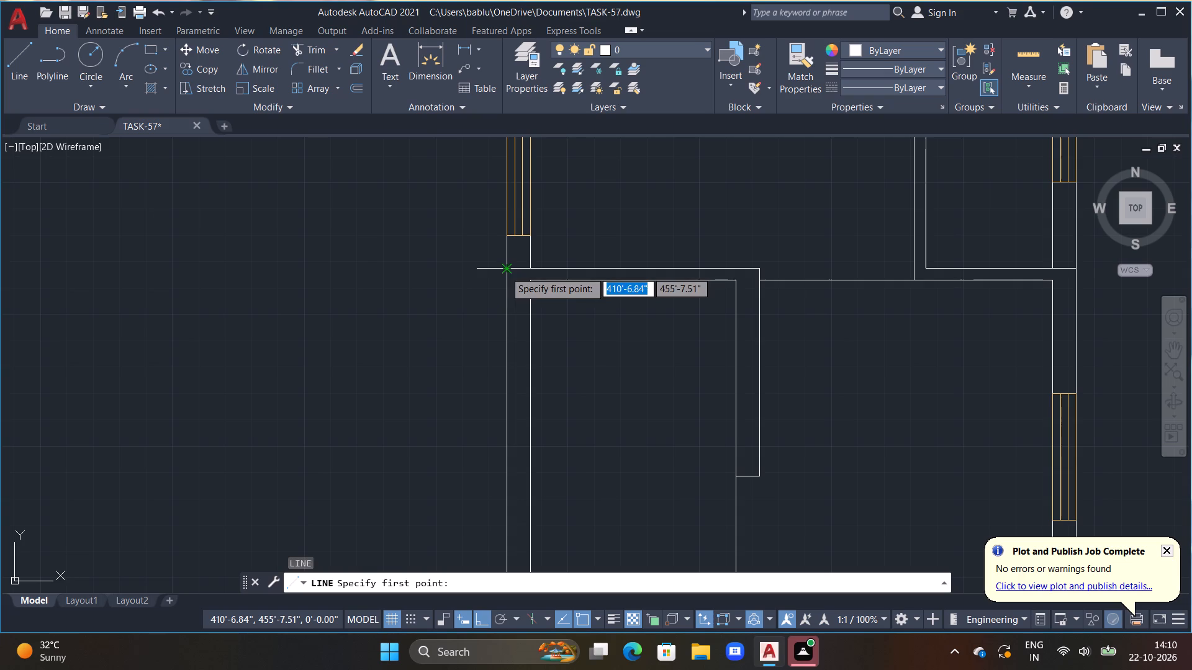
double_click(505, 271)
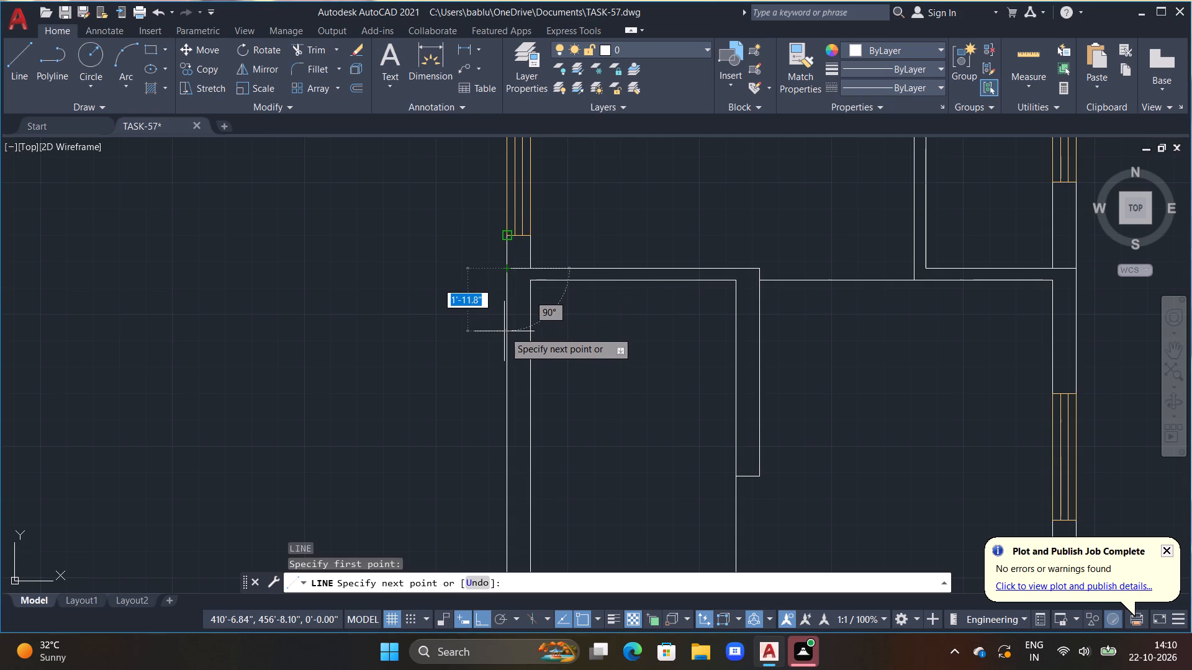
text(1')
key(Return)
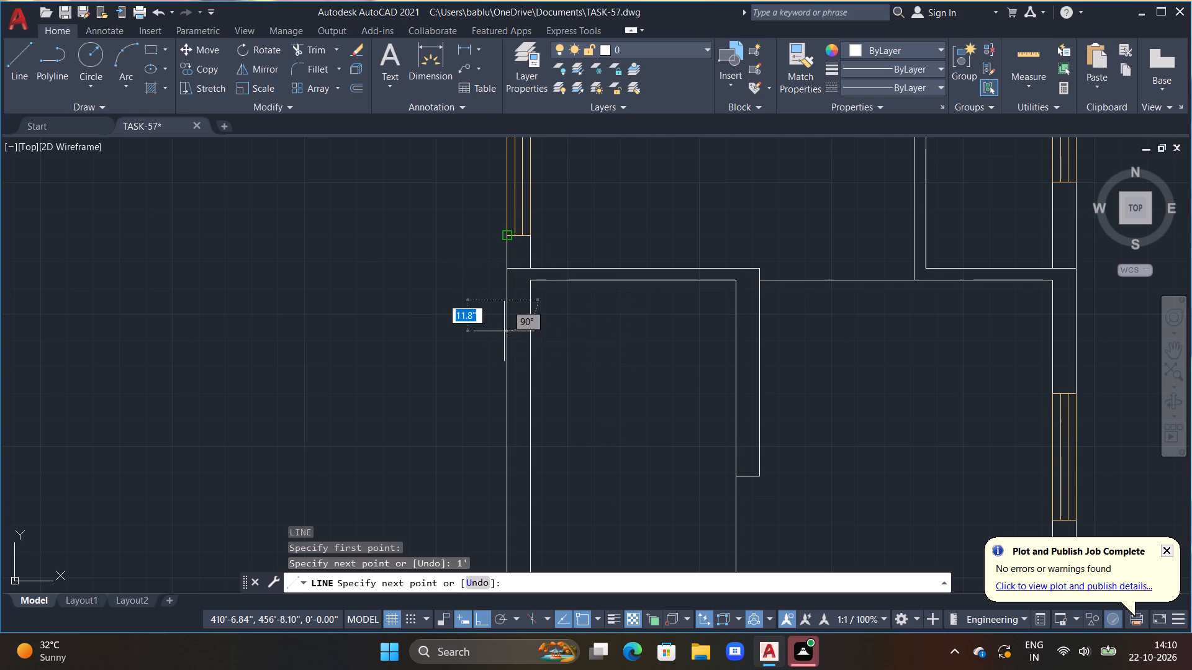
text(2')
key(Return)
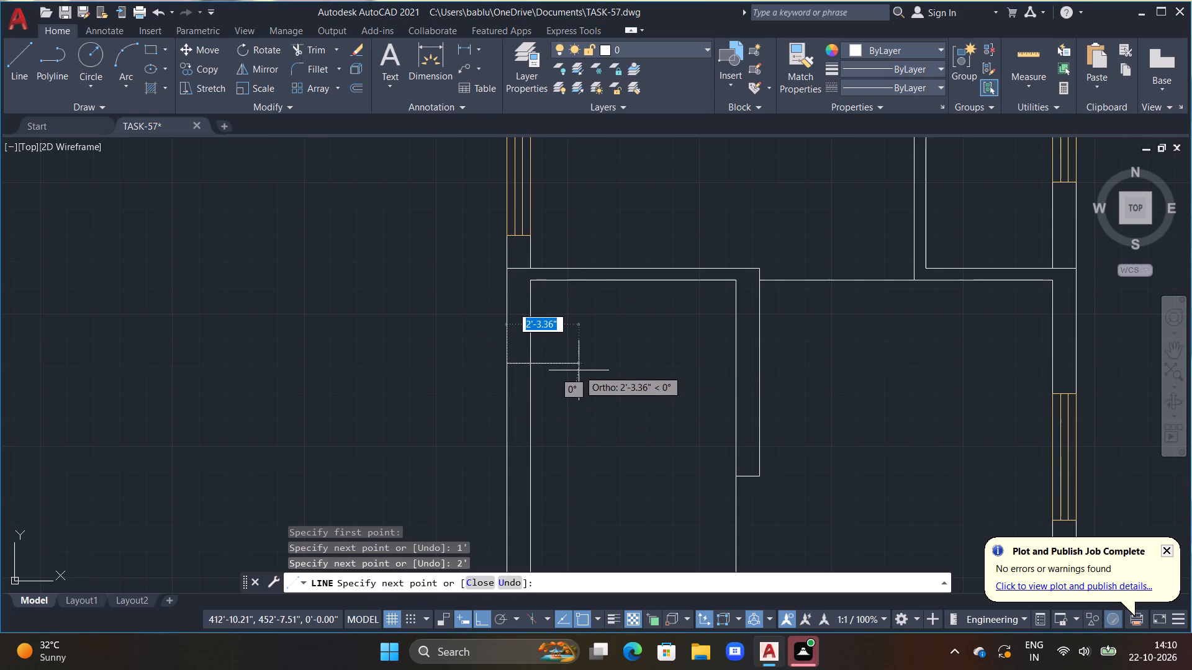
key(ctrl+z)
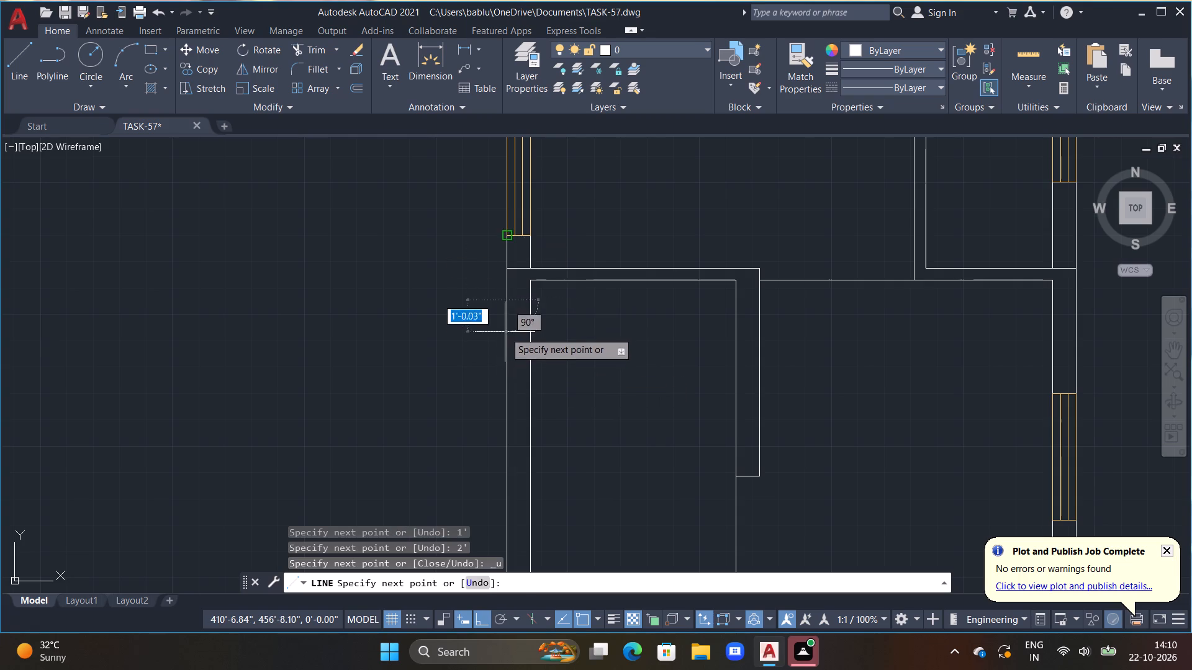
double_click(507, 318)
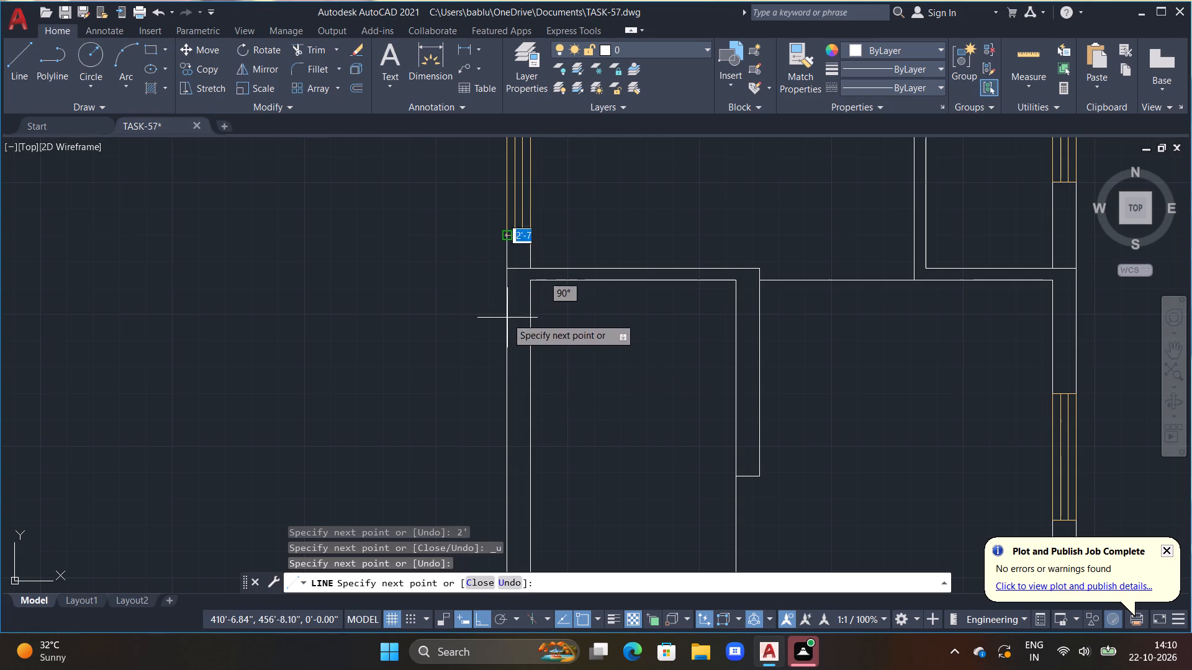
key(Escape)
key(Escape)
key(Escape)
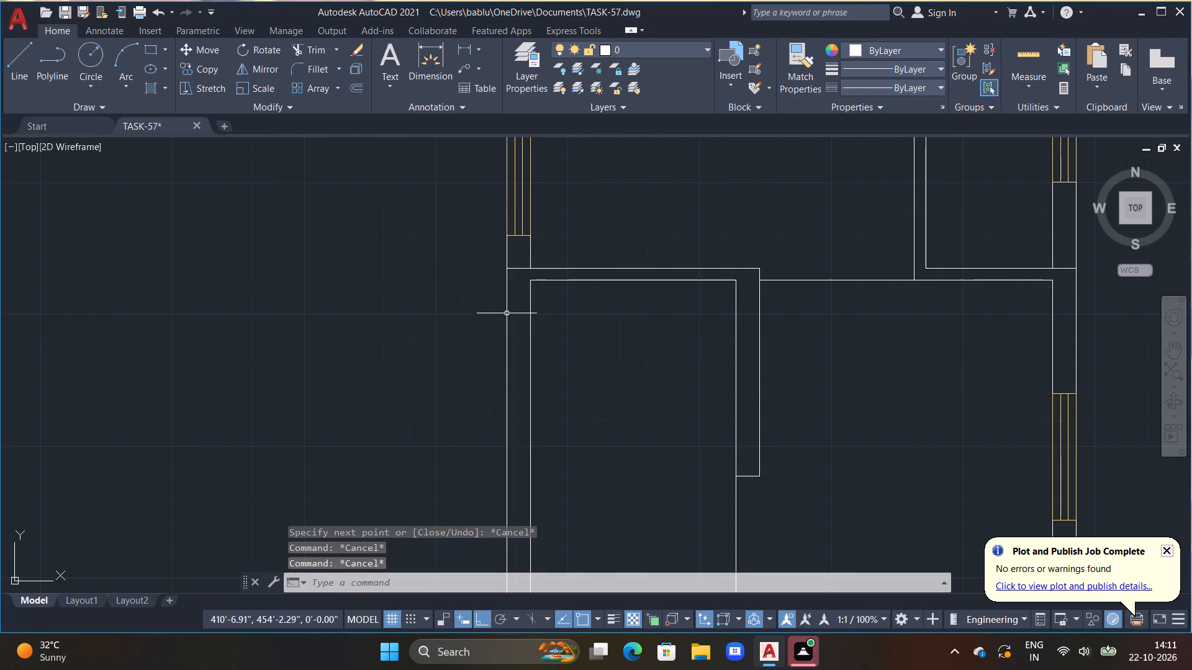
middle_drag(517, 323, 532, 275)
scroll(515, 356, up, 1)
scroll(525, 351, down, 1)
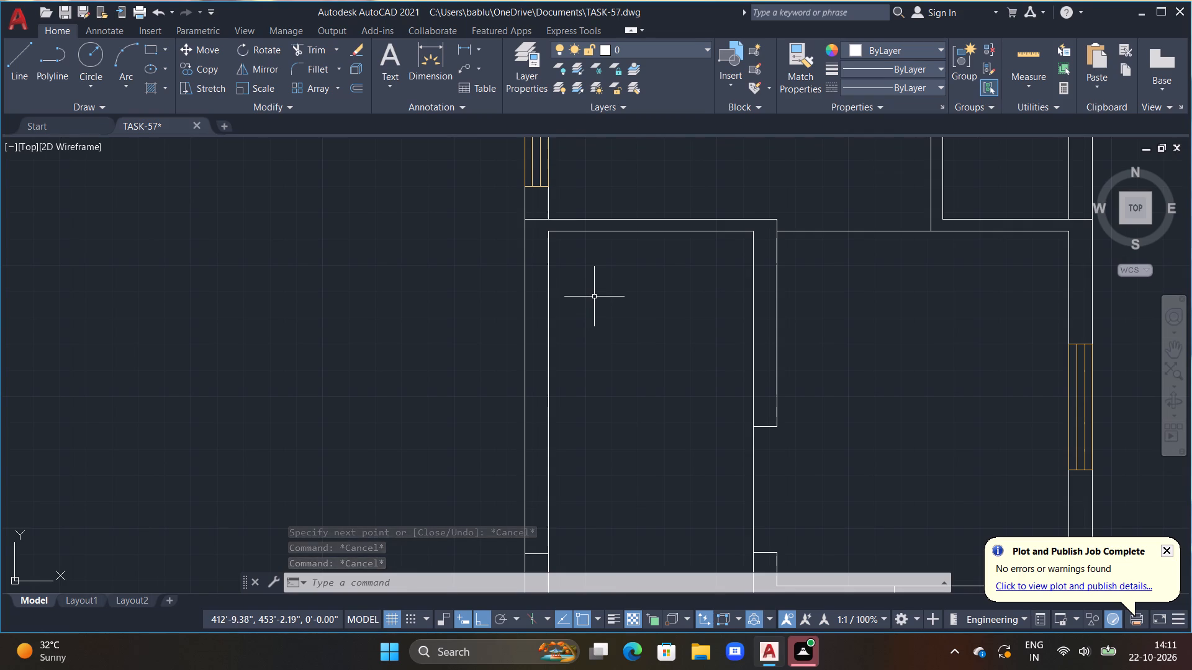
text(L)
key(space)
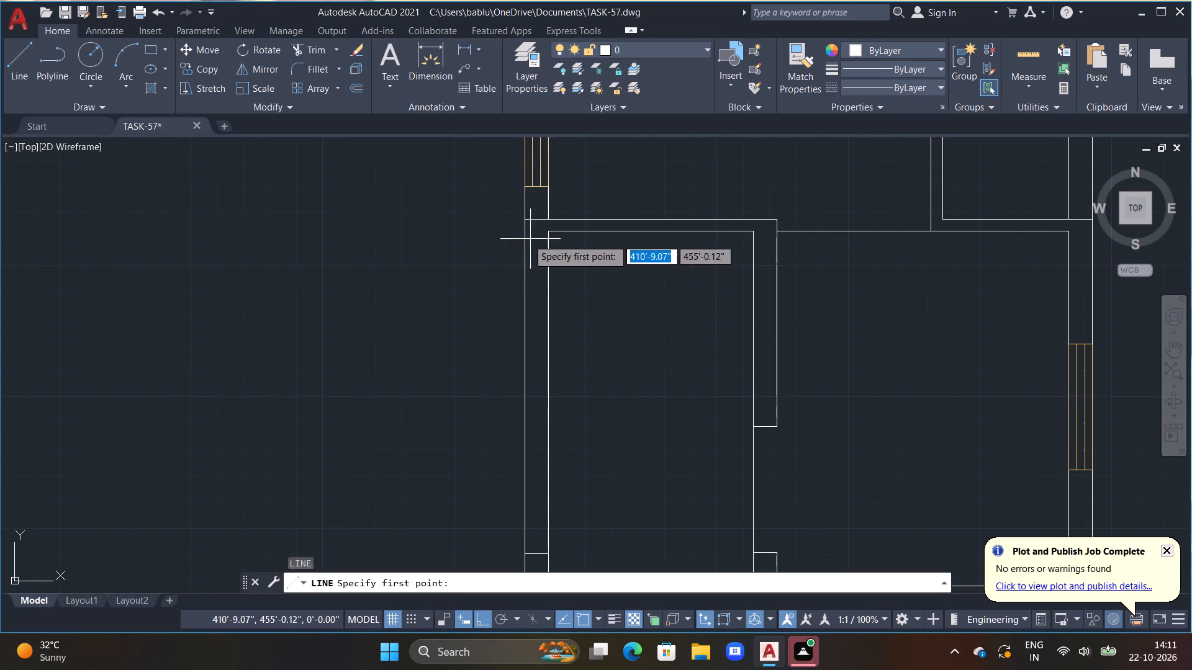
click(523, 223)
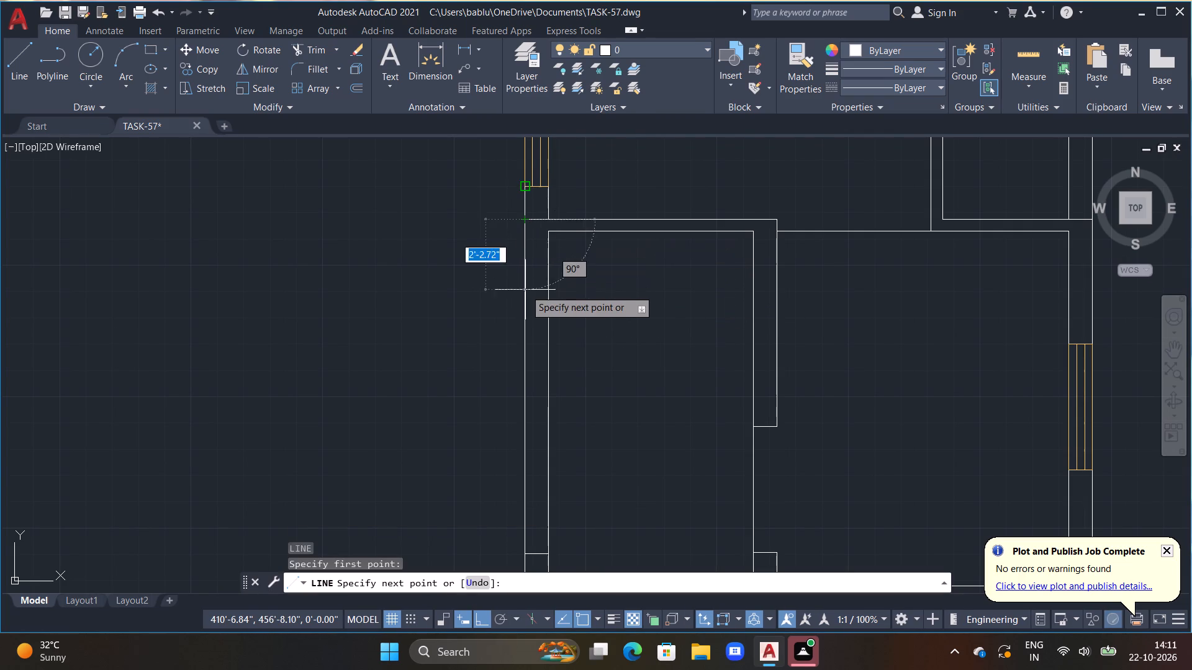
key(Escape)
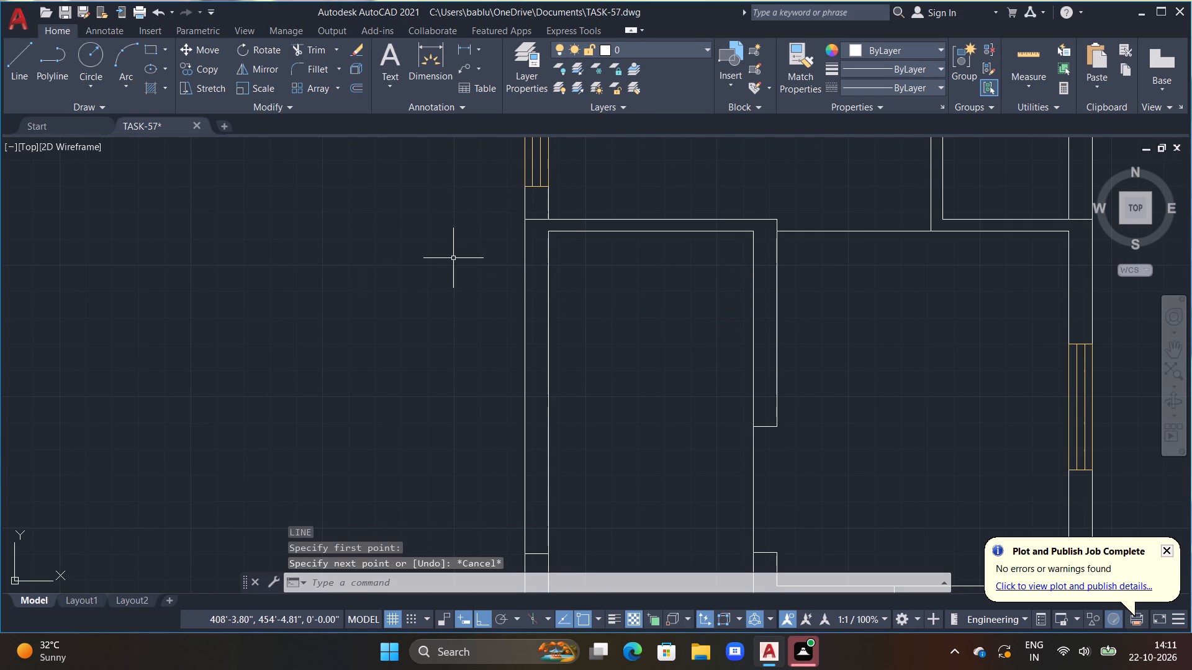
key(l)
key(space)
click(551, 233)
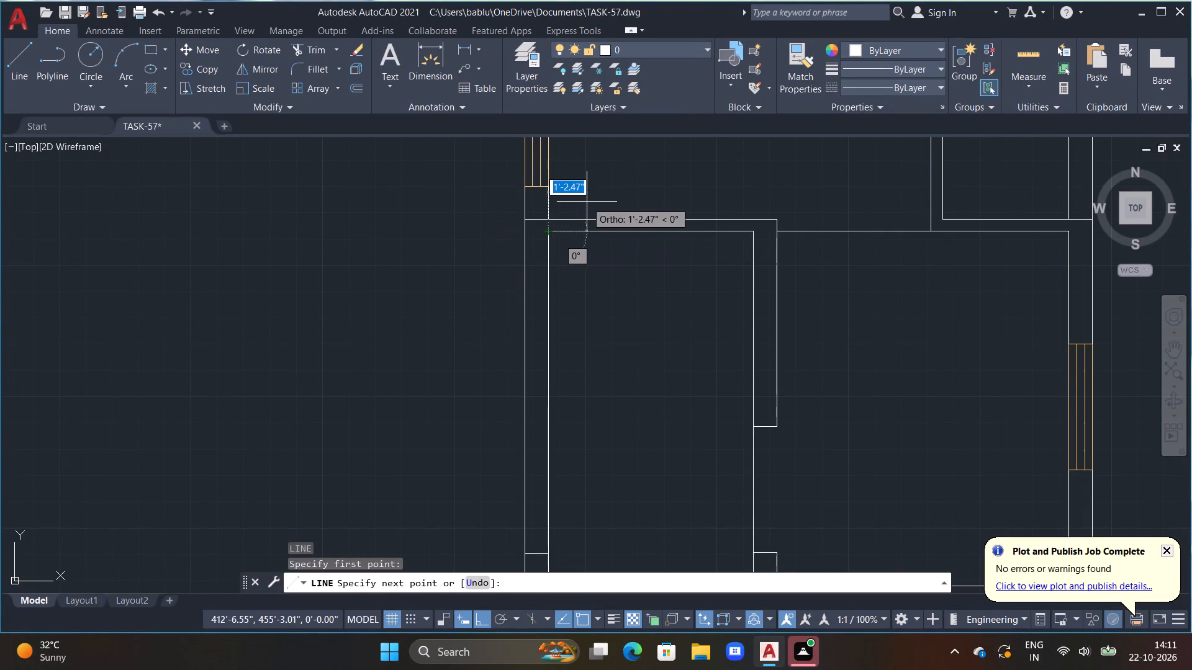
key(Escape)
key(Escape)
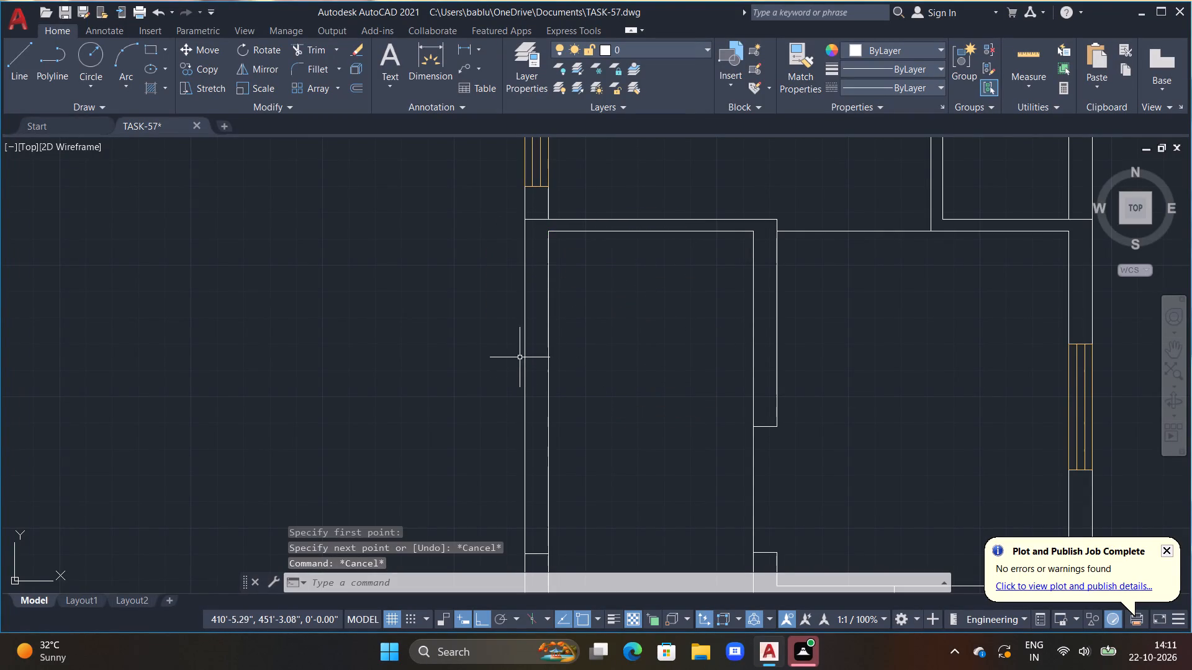
Draw a horizontal line across the left outer wall, a short distance below the top of the long passage.
text(L)
key(space)
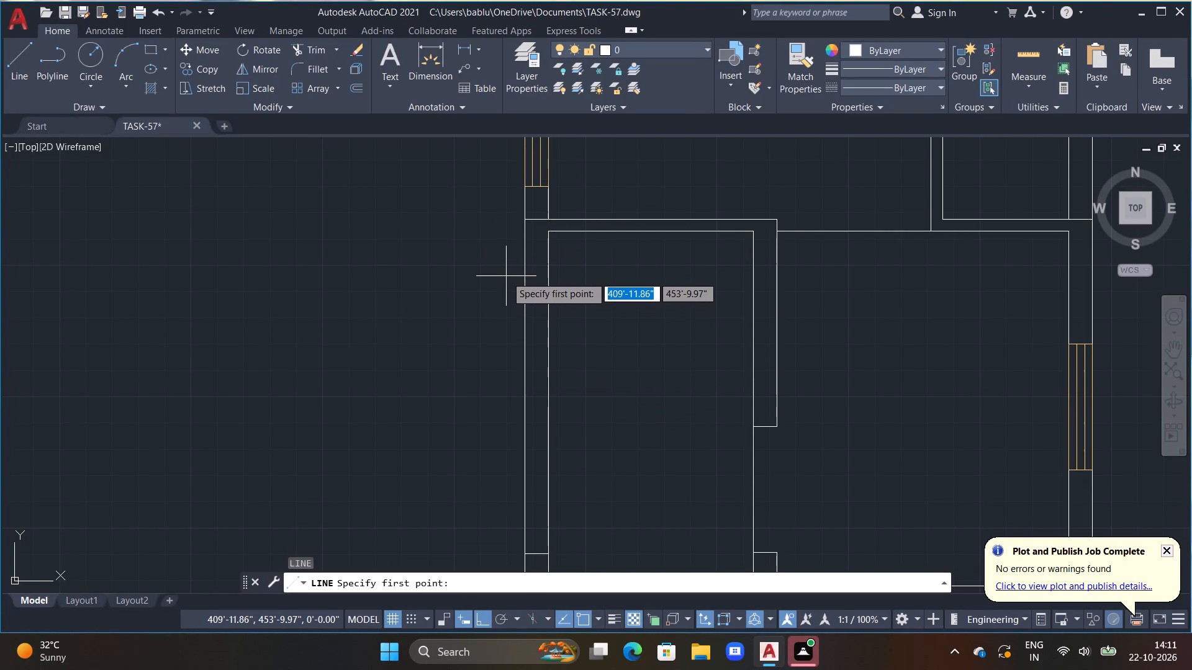
click(501, 274)
double_click(594, 289)
key(Escape)
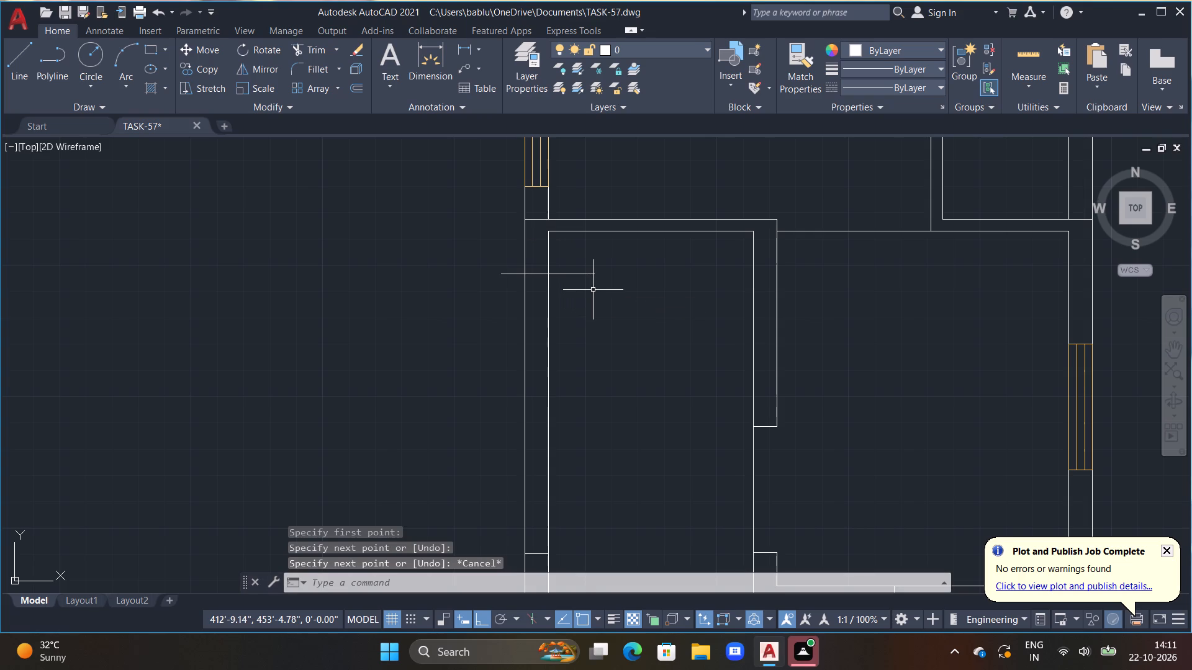
Trim both ends of the new line that project beyond the left outer wall's faces.
text(TRR)
key(space)
click(576, 277)
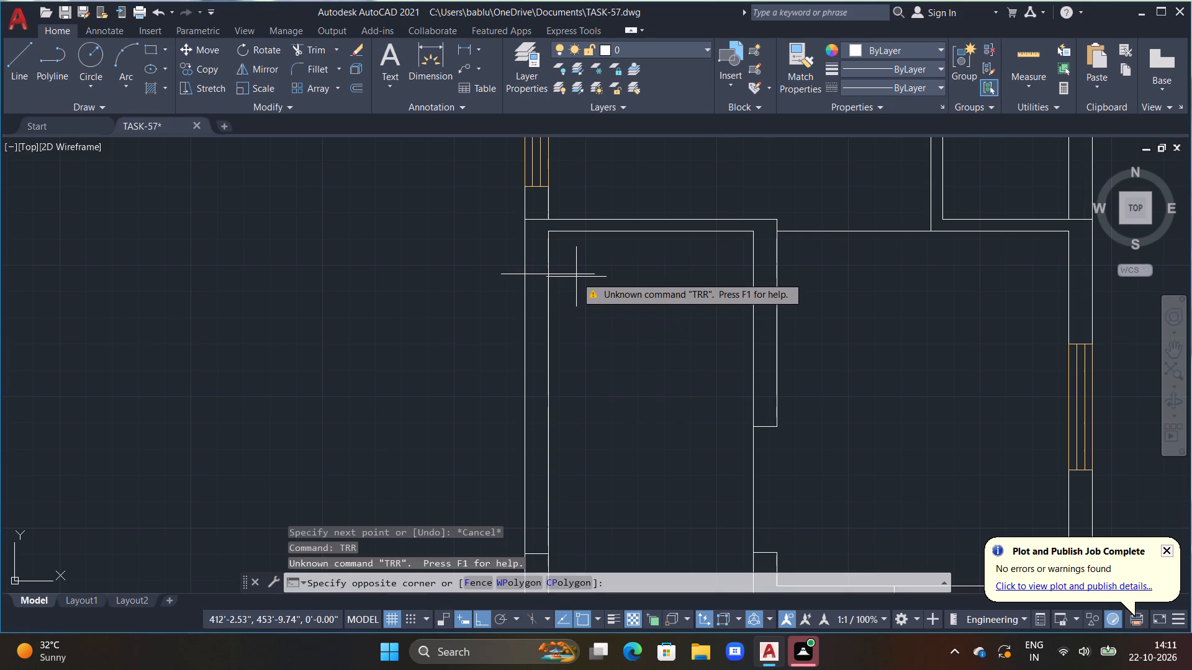
key(Escape)
key(Escape)
key(Escape)
key(Escape)
key(Escape)
text(TR)
key(space)
click(576, 277)
click(568, 292)
drag(568, 257, 569, 259)
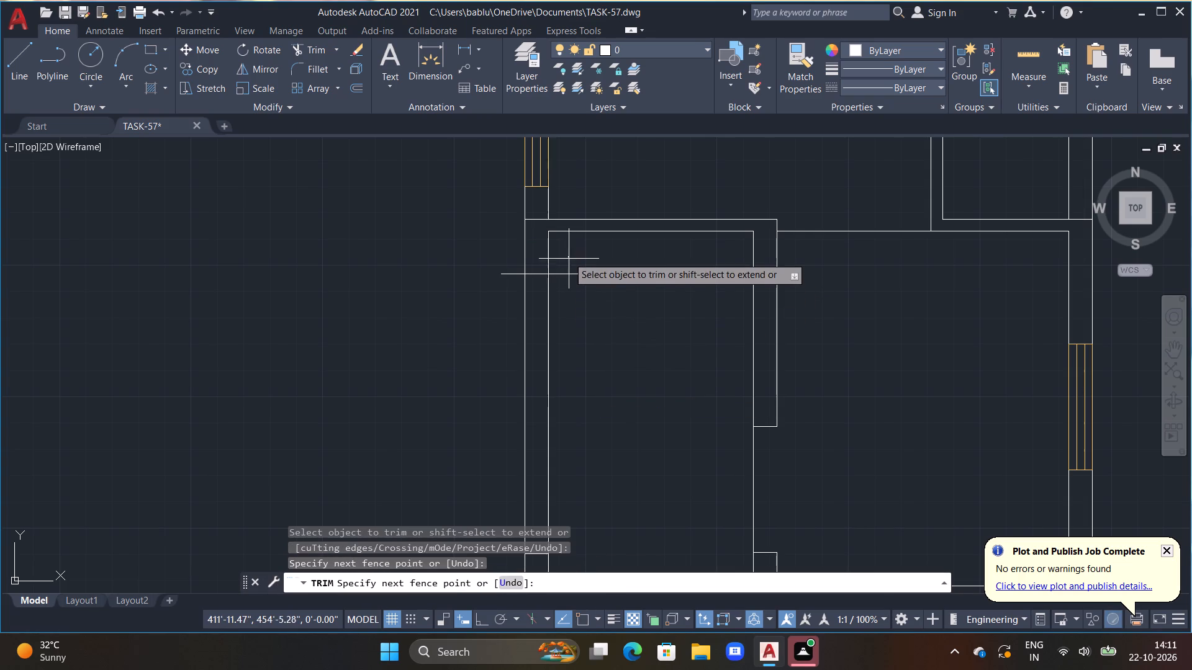
drag(569, 259, 572, 327)
click(572, 327)
click(567, 287)
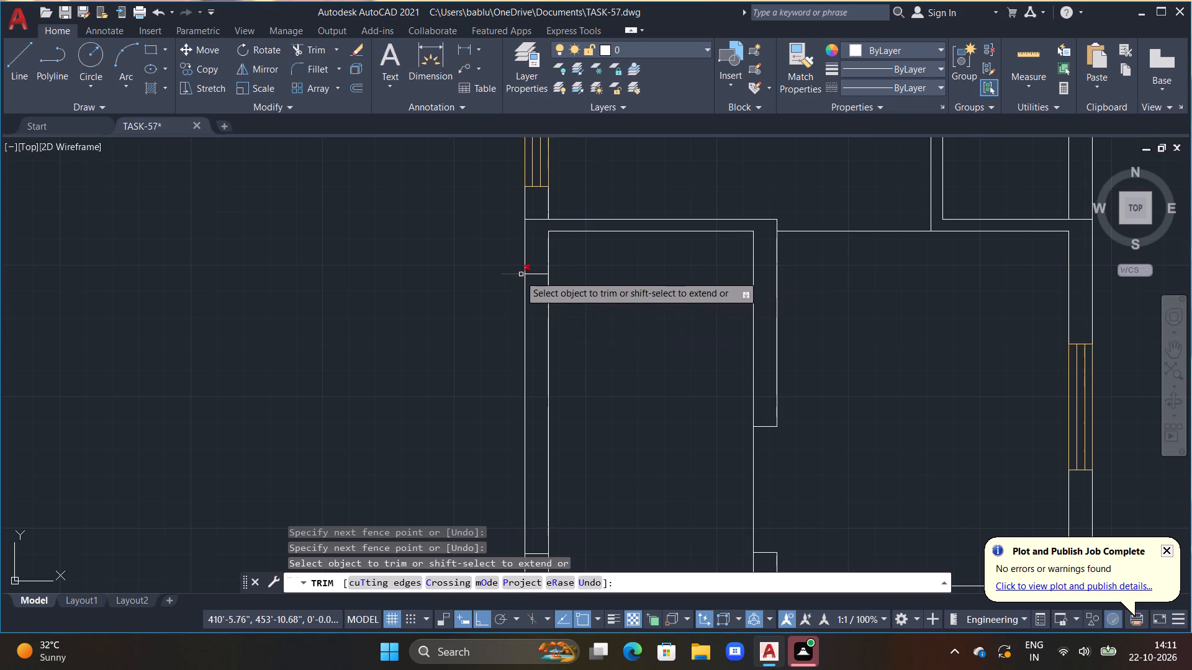
drag(516, 277, 472, 285)
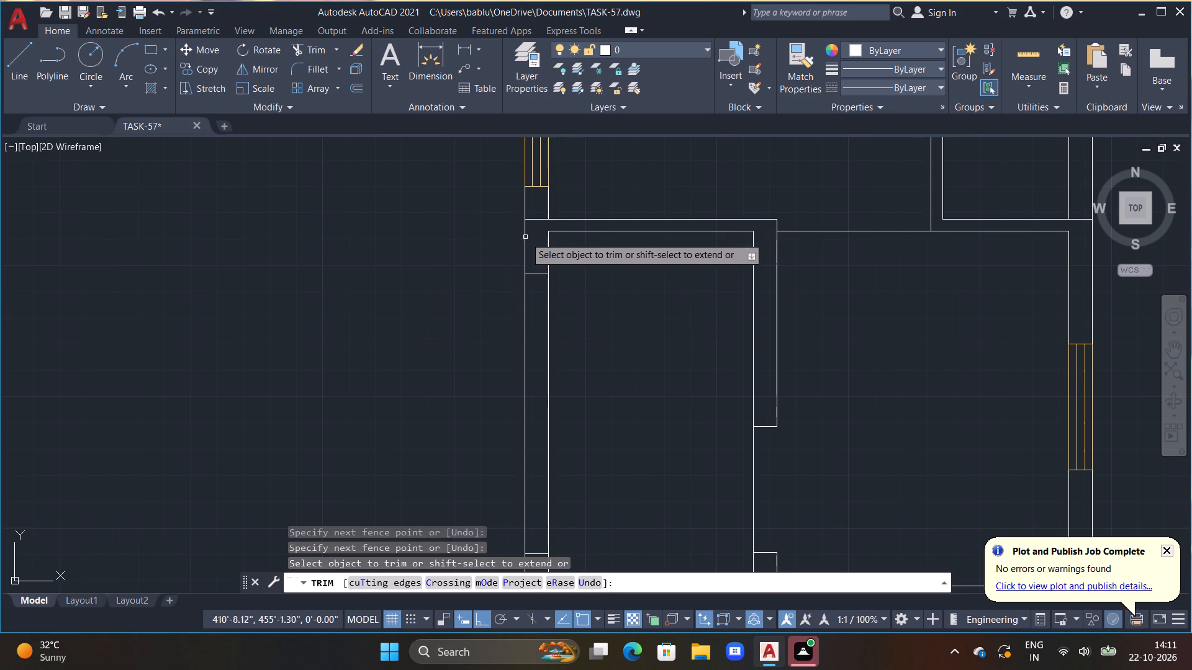
key(grave)
key(grave)
key(grave)
key(Escape)
key(Escape)
key(Escape)
key(Escape)
Extend the left outer wall's inner line up to the upper line of the wall at the top of the long passage.
scroll(556, 245, up, 2)
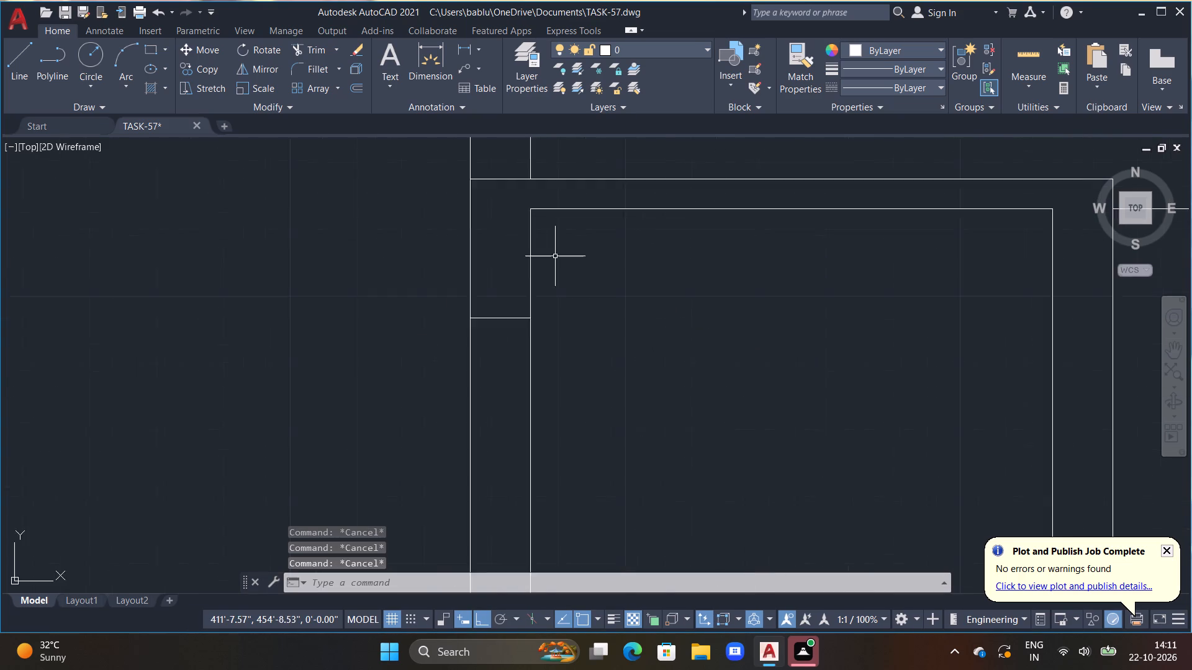
middle_drag(566, 282, 605, 363)
text(EX)
key(space)
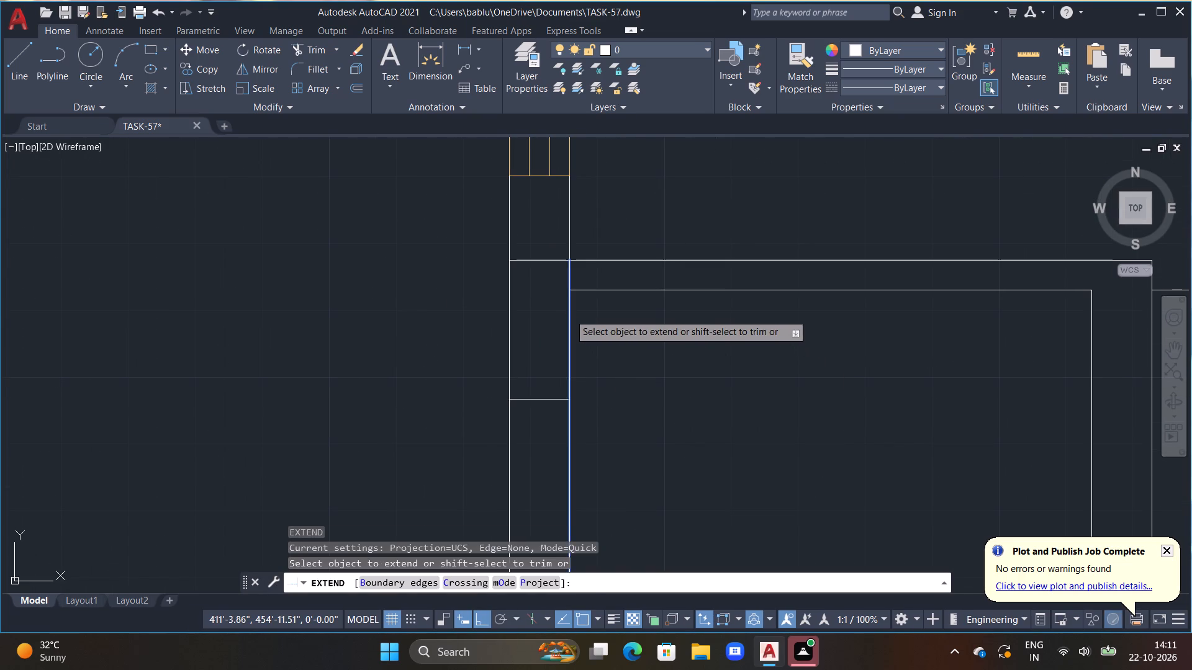
click(569, 314)
scroll(625, 333, down, 2)
key(Escape)
Extend the right outer wall's inner line up to the bottom line of the small room beside it.
scroll(659, 349, down, 2)
middle_drag(615, 352, 554, 354)
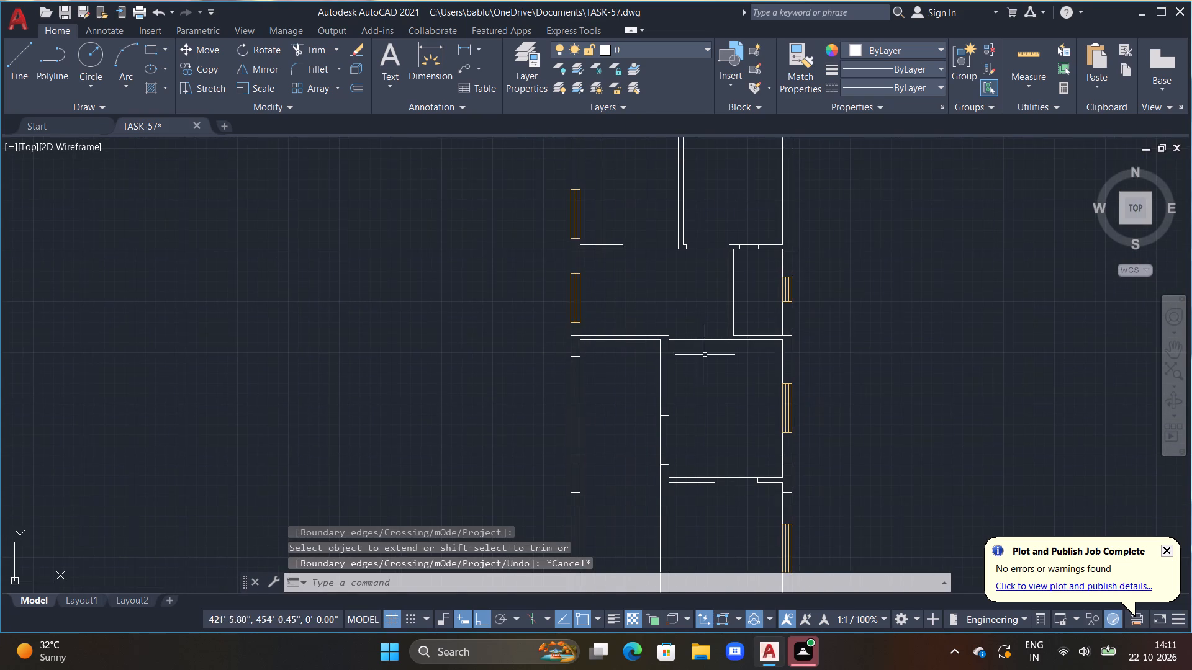
middle_drag(726, 360, 680, 352)
scroll(745, 347, up, 2)
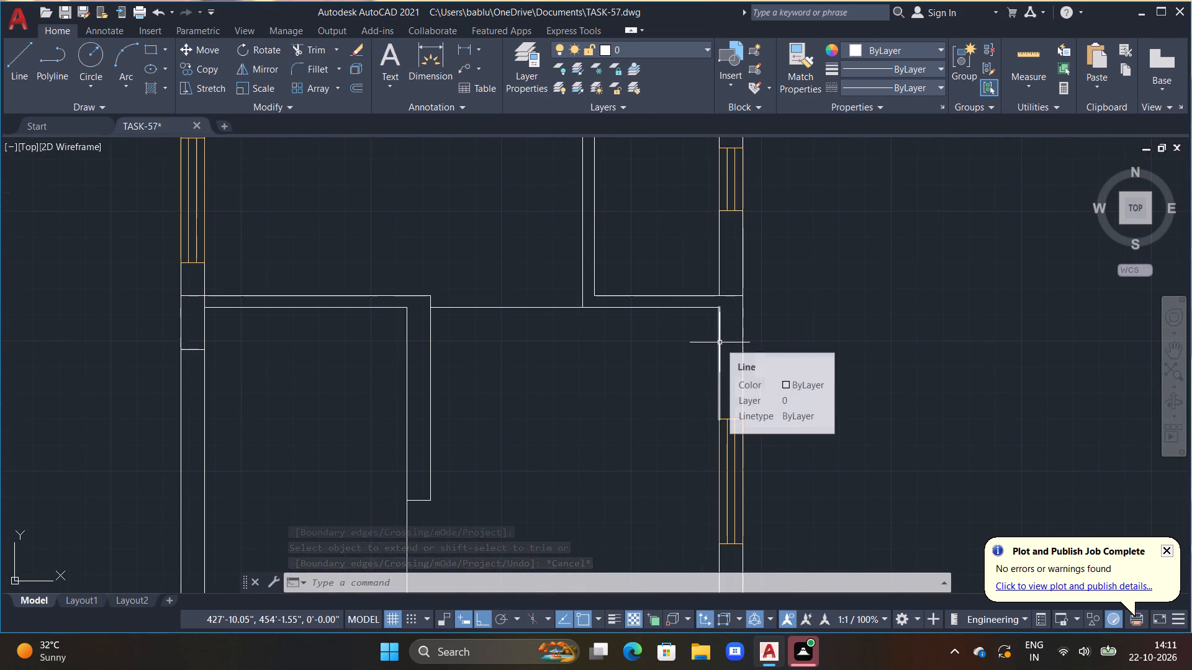
text(EX)
key(space)
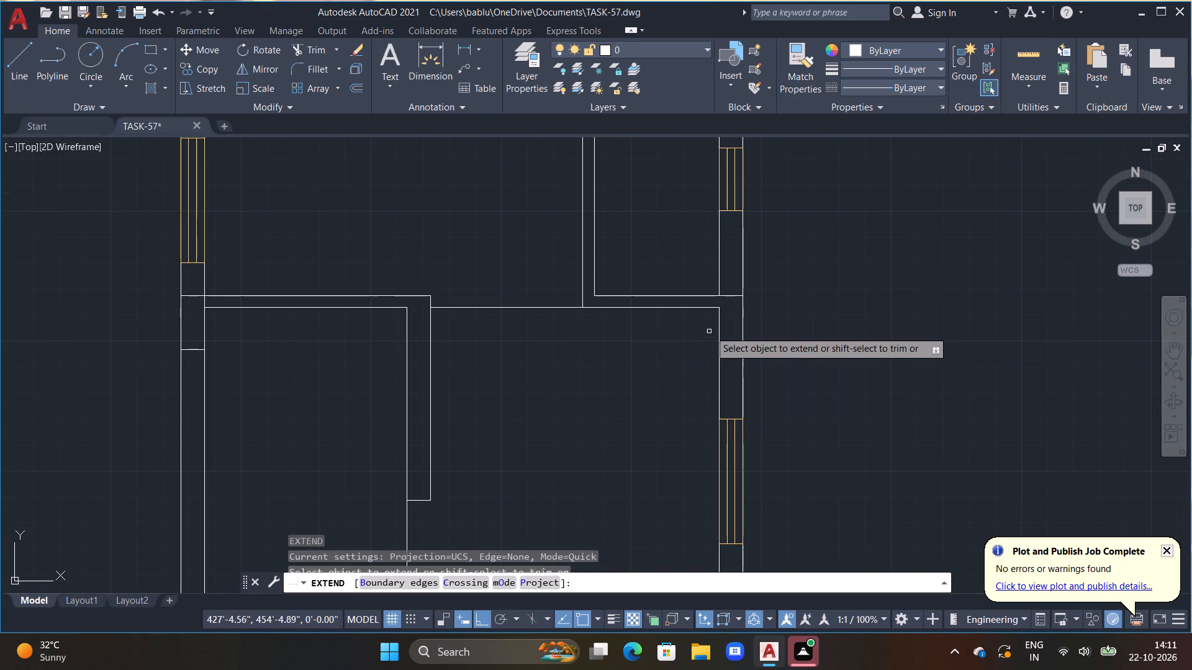
double_click(719, 321)
key(Escape)
scroll(707, 334, down, 3)
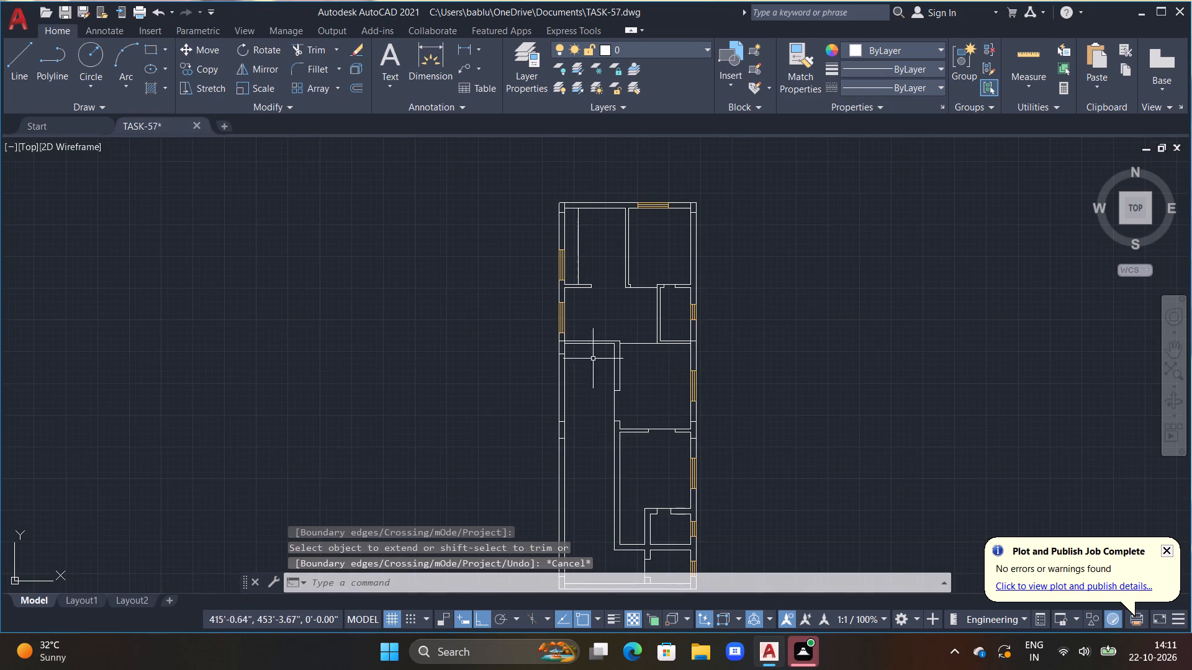
Draw a horizontal line about 1'-9" long across the right outer wall, level with the new short line in the left outer wall.
scroll(594, 365, up, 2)
key(l)
key(space)
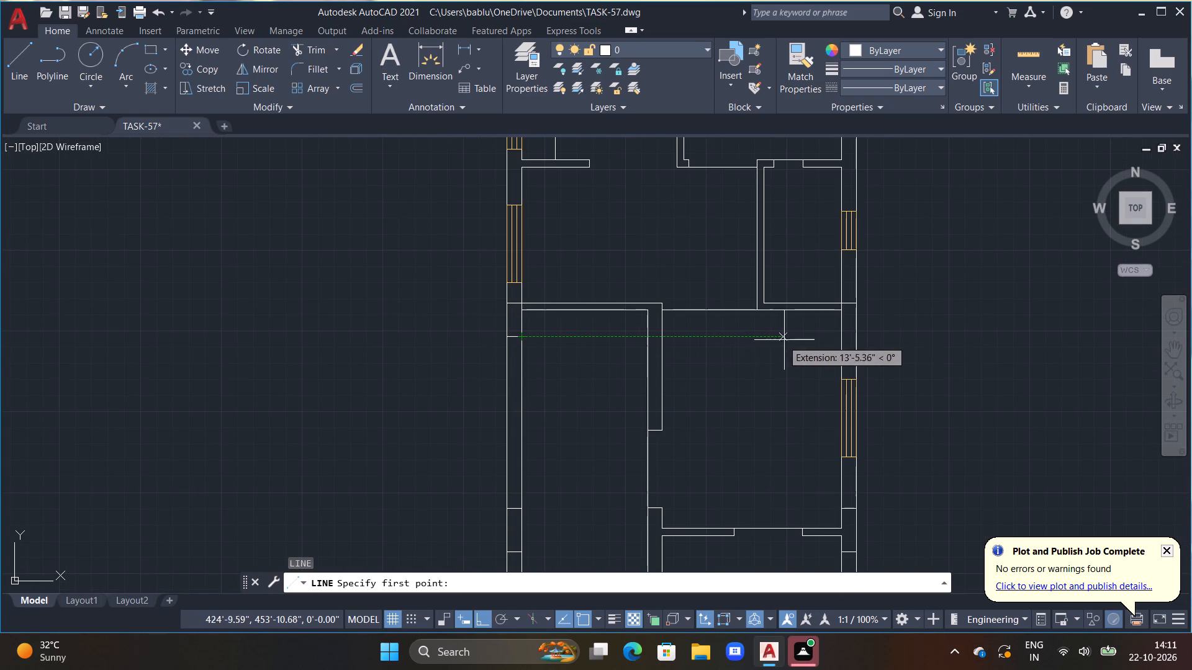
click(841, 335)
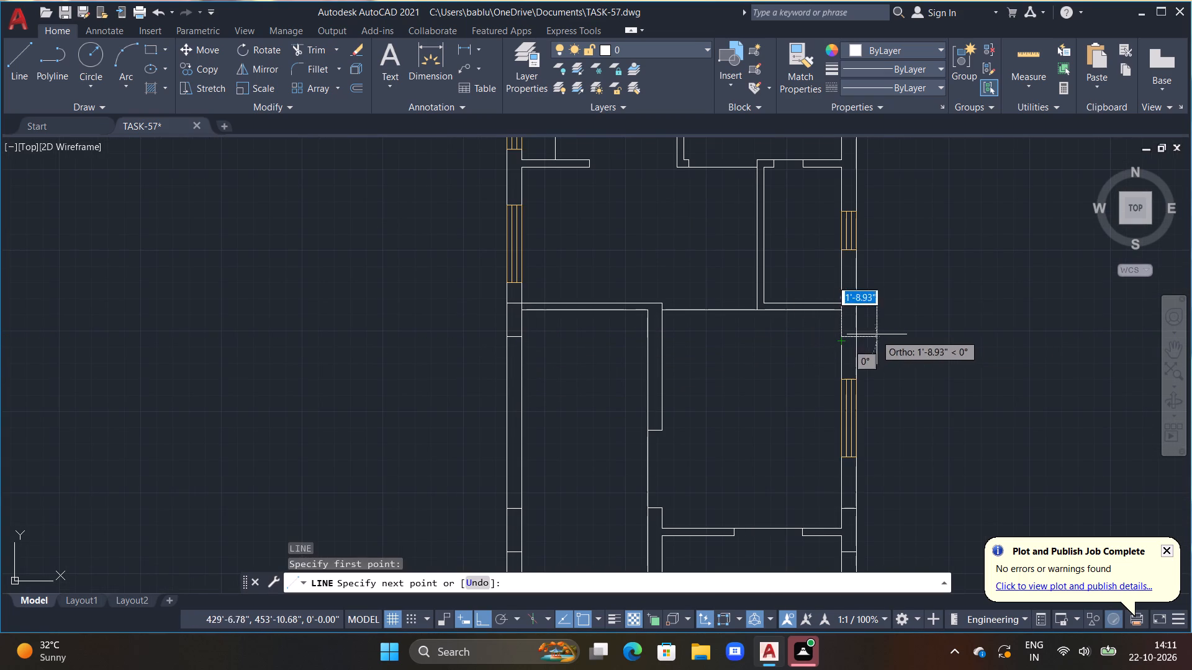
click(878, 334)
key(Escape)
Trim the end of the new line projecting outside the right outer wall.
text(TR)
key(space)
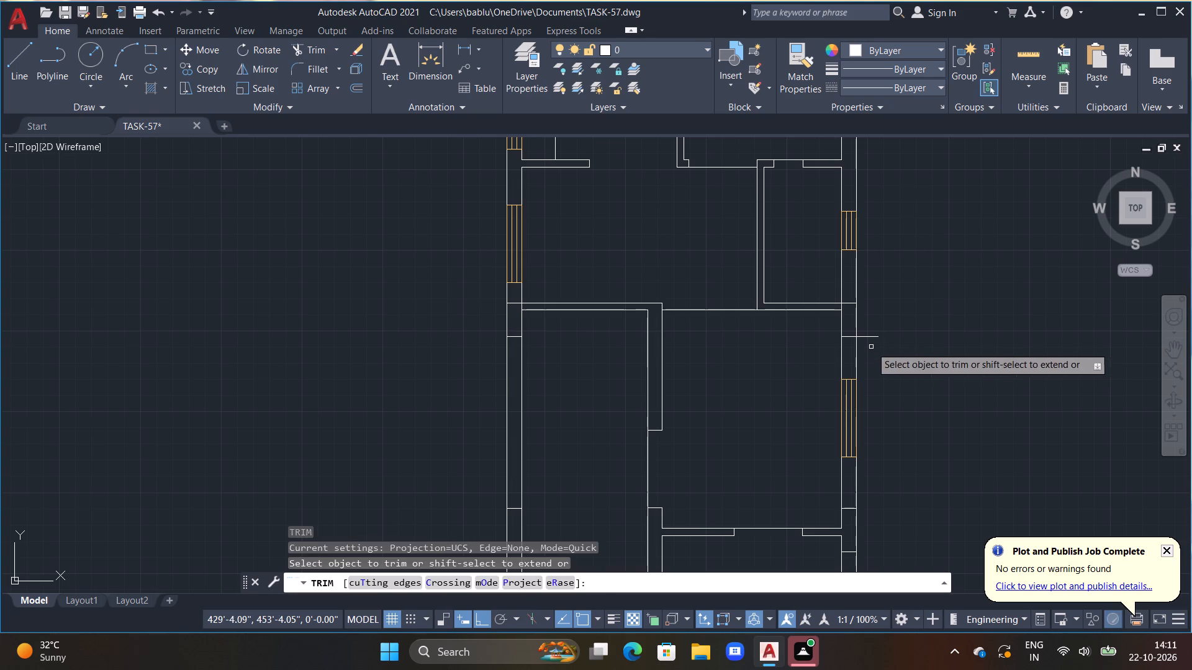
drag(871, 347, 865, 324)
scroll(882, 325, down, 1)
middle_drag(916, 295, 870, 426)
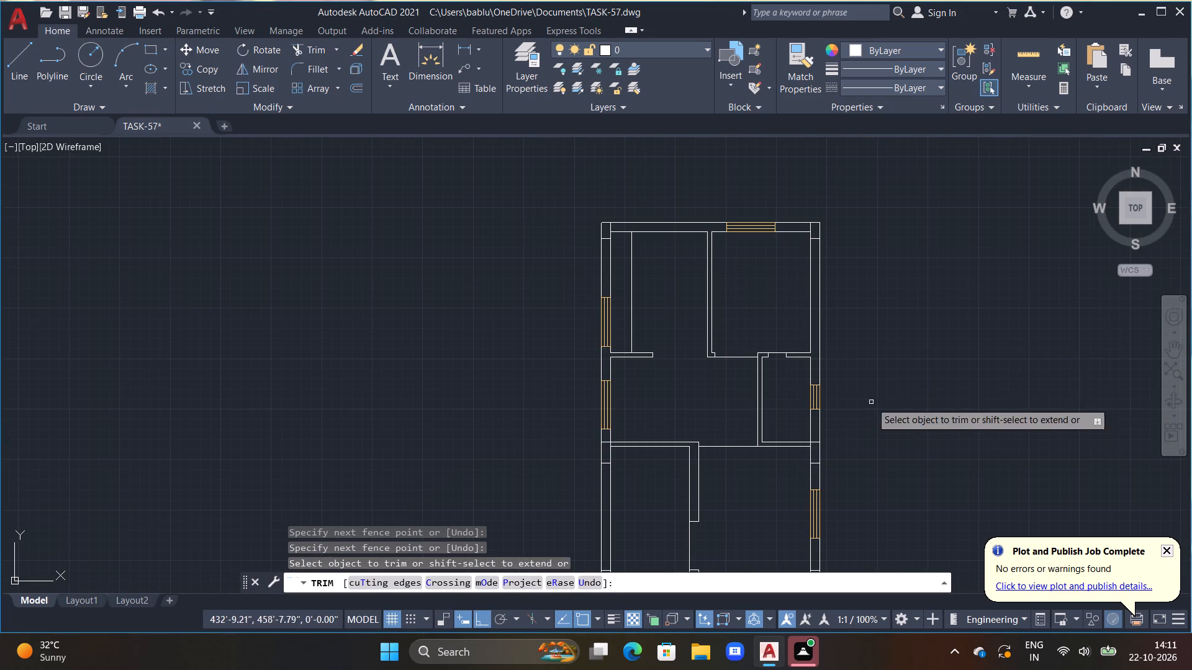
key(Escape)
key(Escape)
key(Escape)
key(Escape)
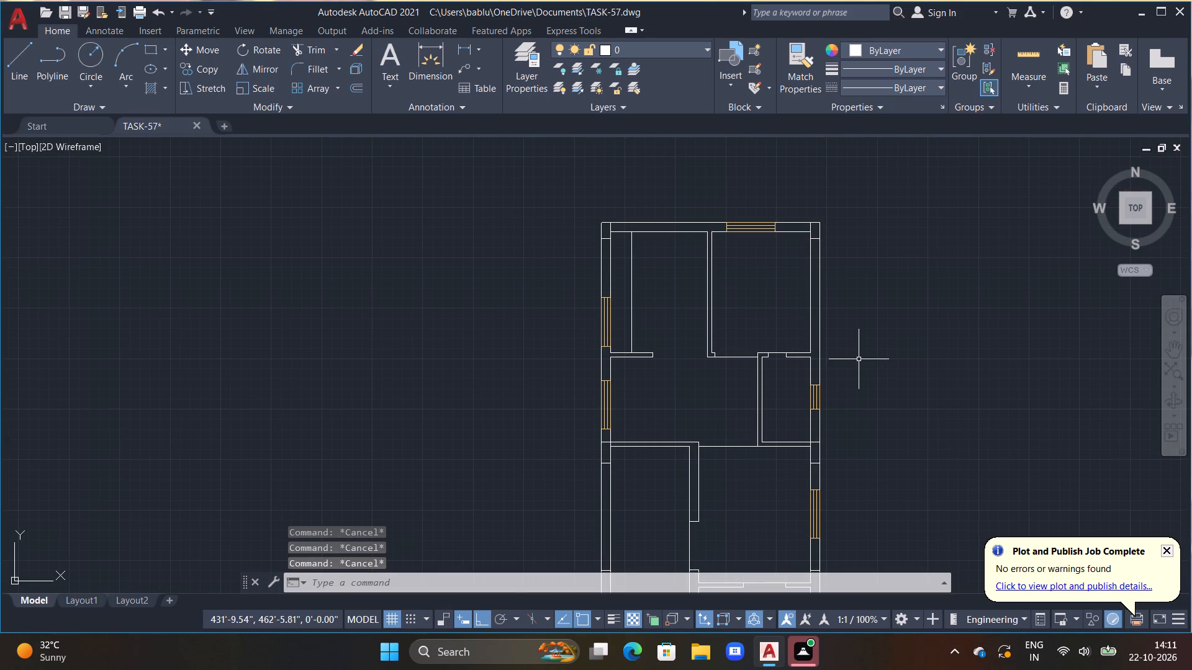
Fill the two column segments at the top corners of the outer walls with black solid hatch.
text(H)
key(space)
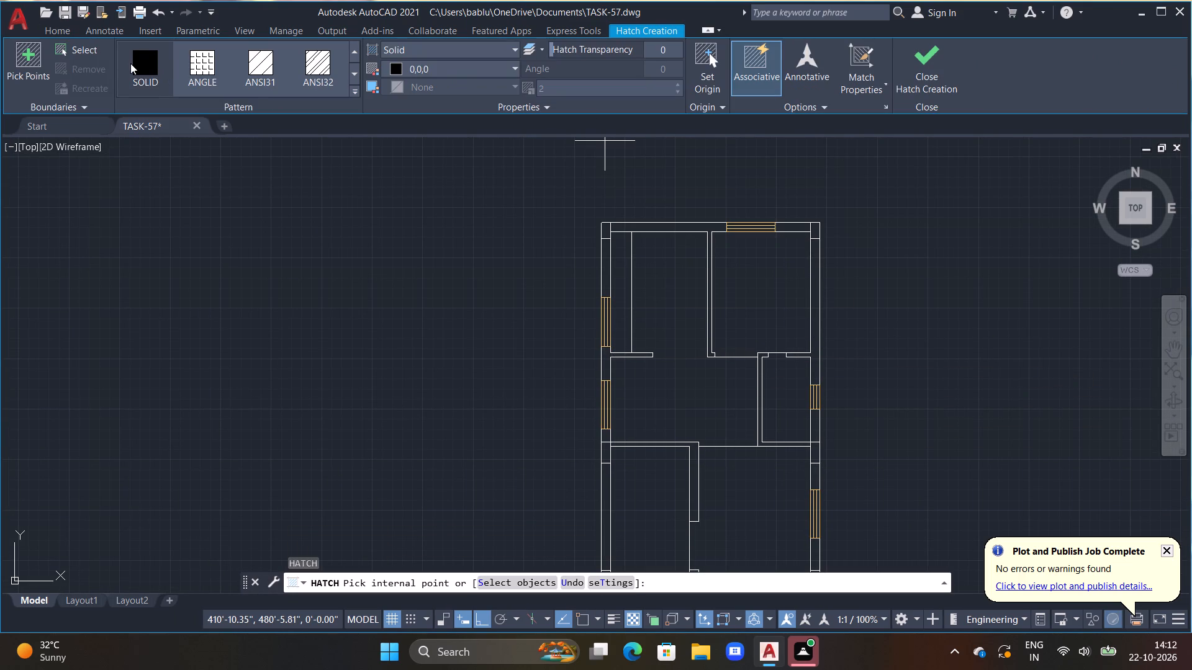
click(146, 65)
scroll(585, 231, up, 2)
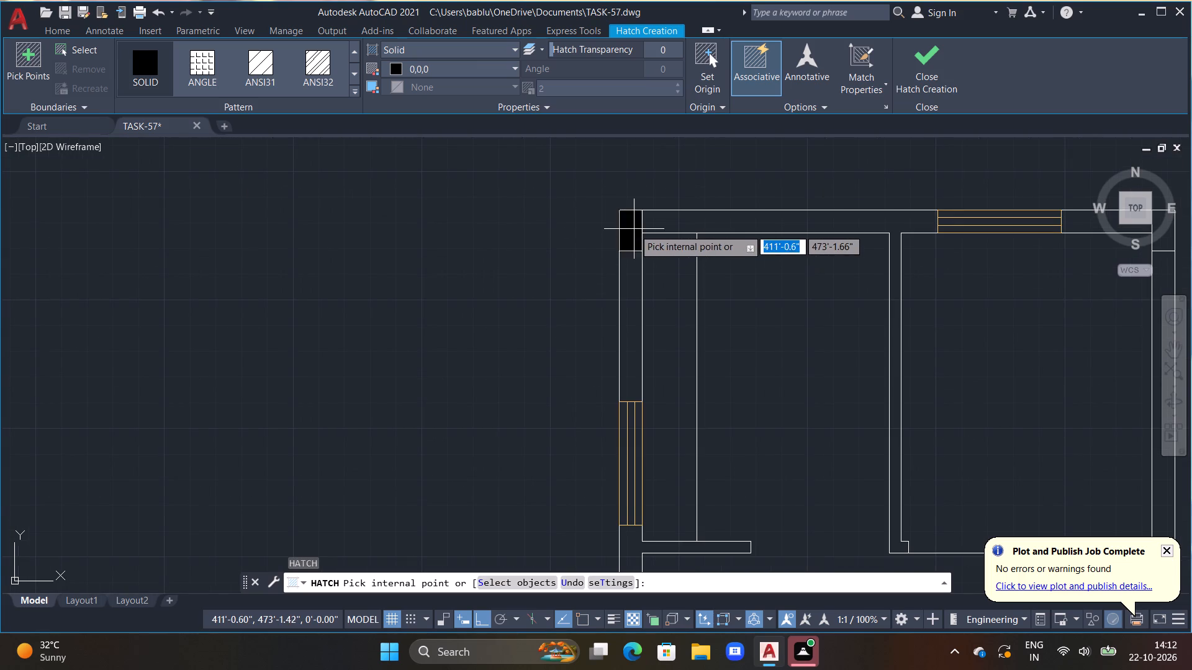
click(634, 229)
scroll(634, 233, down, 3)
scroll(773, 228, up, 4)
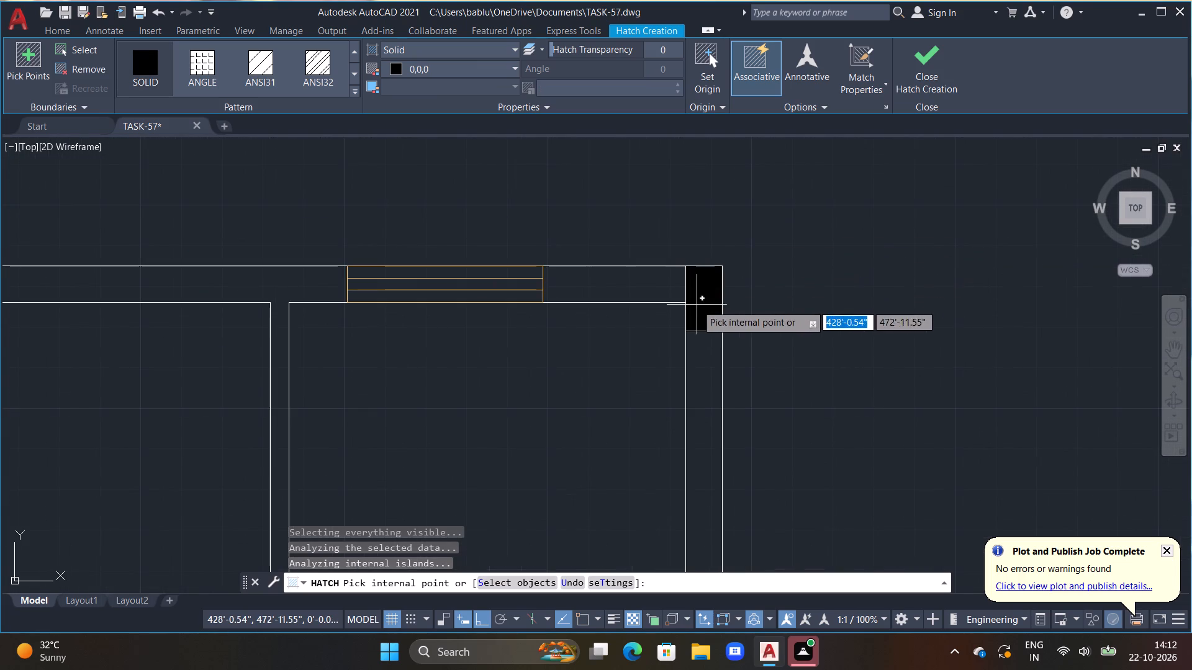
double_click(697, 305)
scroll(699, 317, down, 3)
Fill the left and right outer wall column segments level with the top of the long passage with black solid hatch.
middle_drag(549, 463, 571, 342)
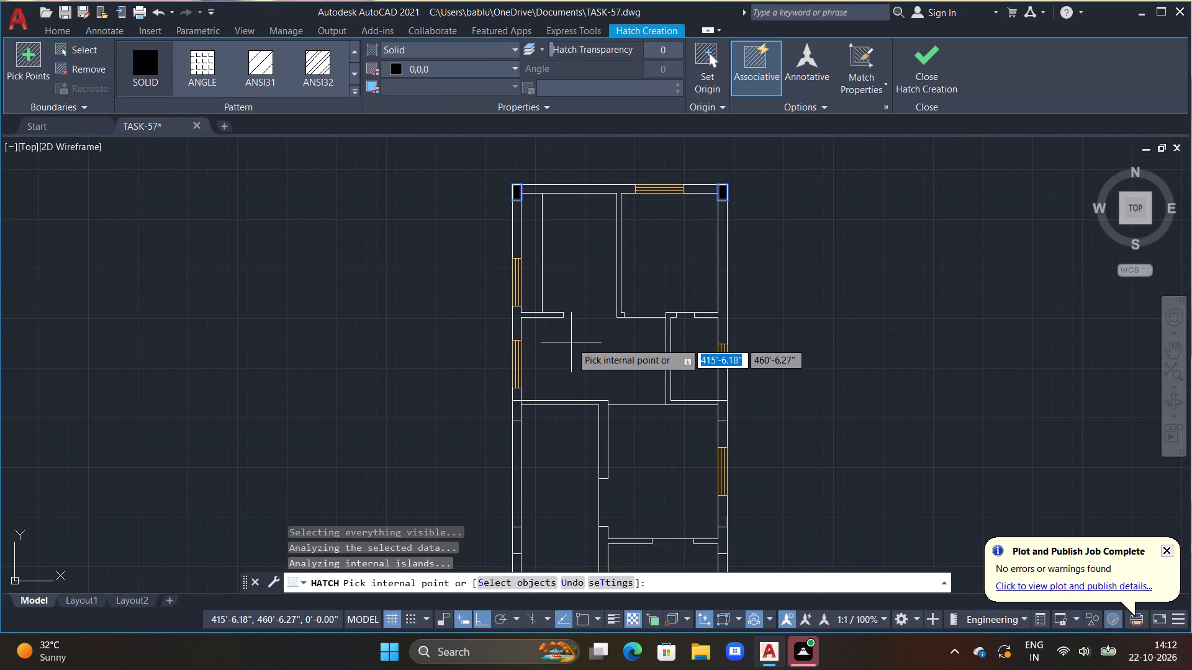
middle_drag(697, 373, 689, 336)
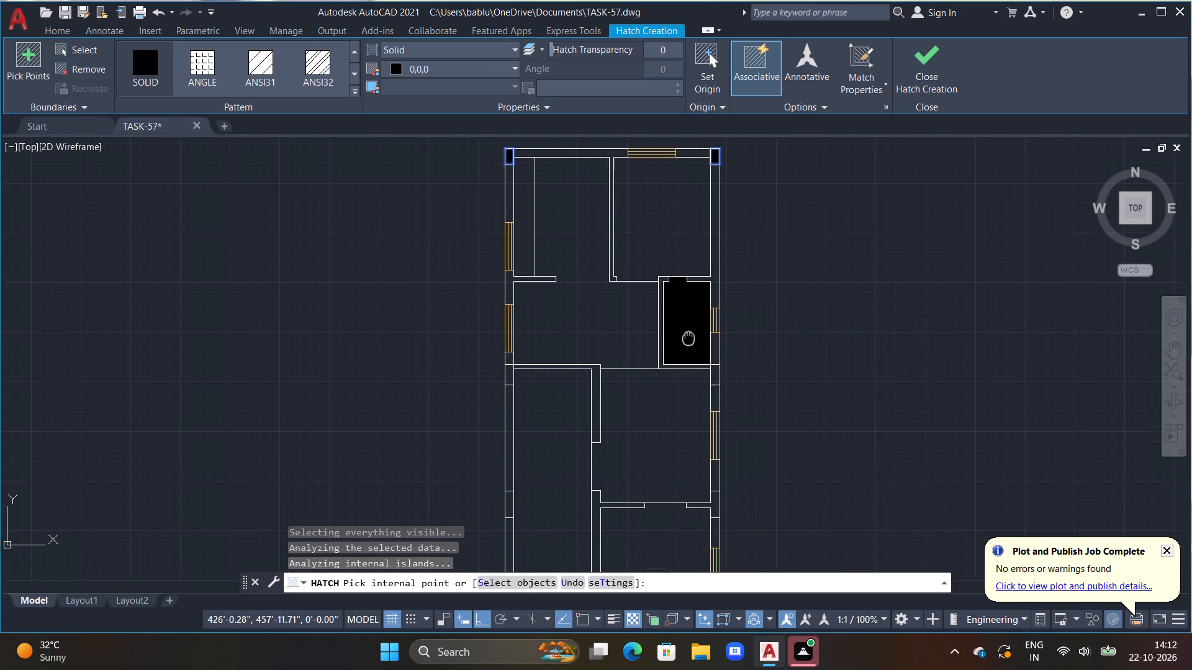
middle_drag(689, 336, 684, 328)
scroll(524, 360, up, 3)
click(447, 373)
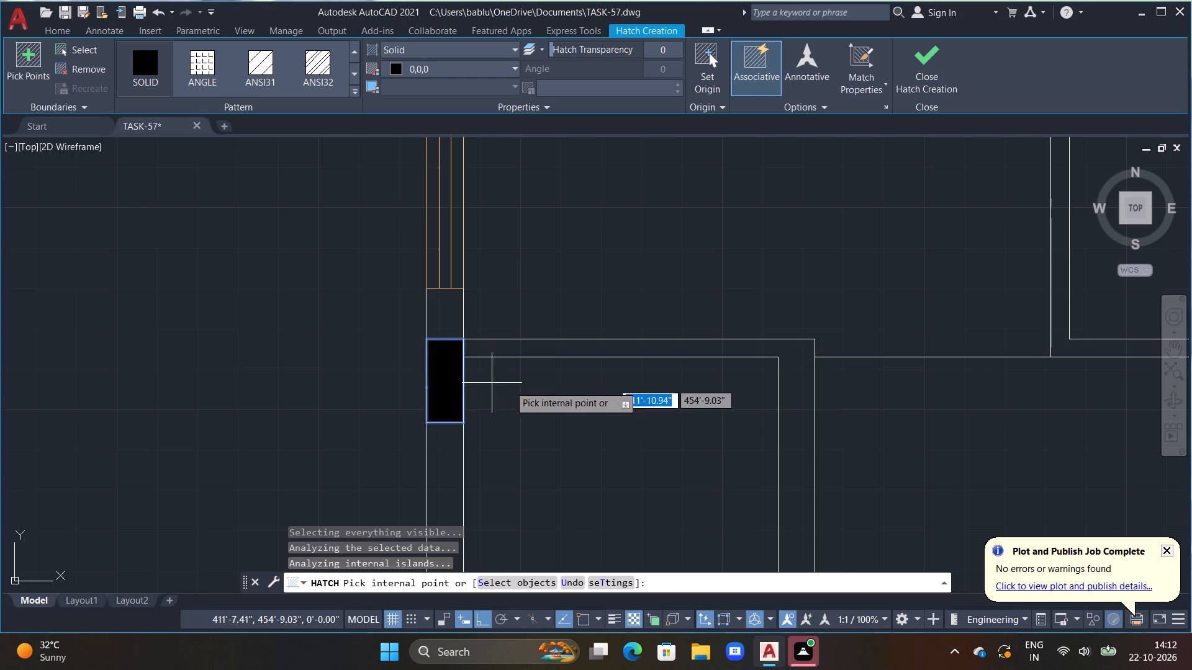
scroll(520, 391, down, 2)
middle_drag(631, 400, 541, 355)
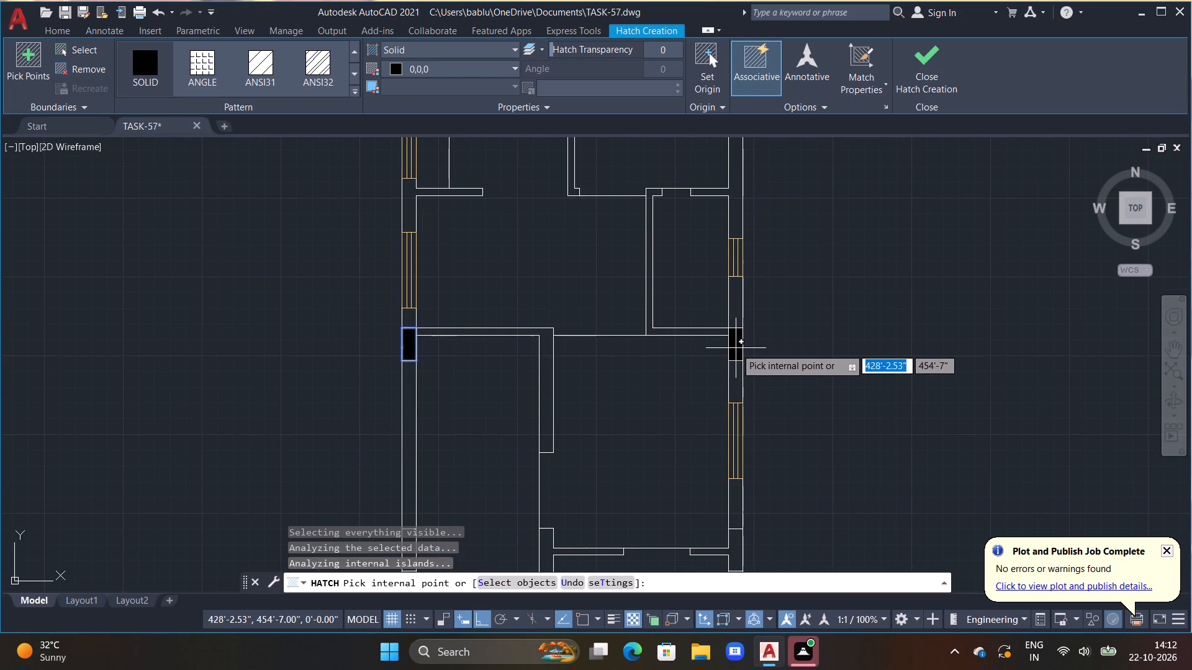
click(736, 348)
Fill the column segment midway down the left outer wall with black solid hatch.
scroll(639, 434, down, 2)
middle_drag(637, 440, 613, 298)
scroll(517, 339, up, 2)
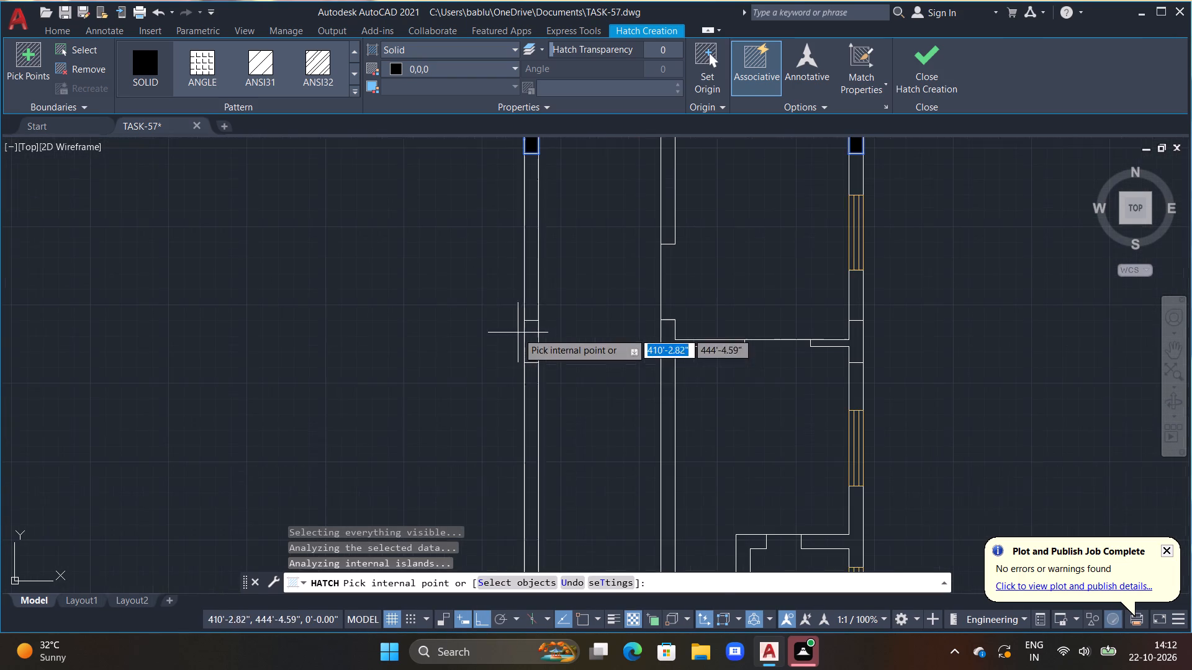
click(533, 346)
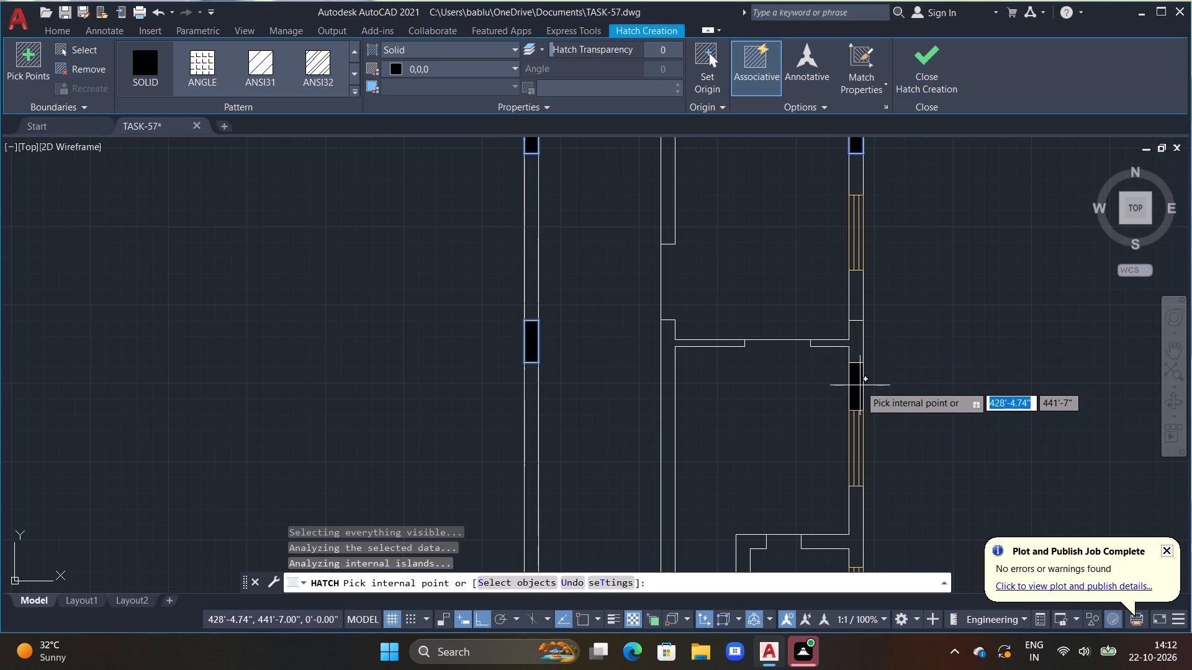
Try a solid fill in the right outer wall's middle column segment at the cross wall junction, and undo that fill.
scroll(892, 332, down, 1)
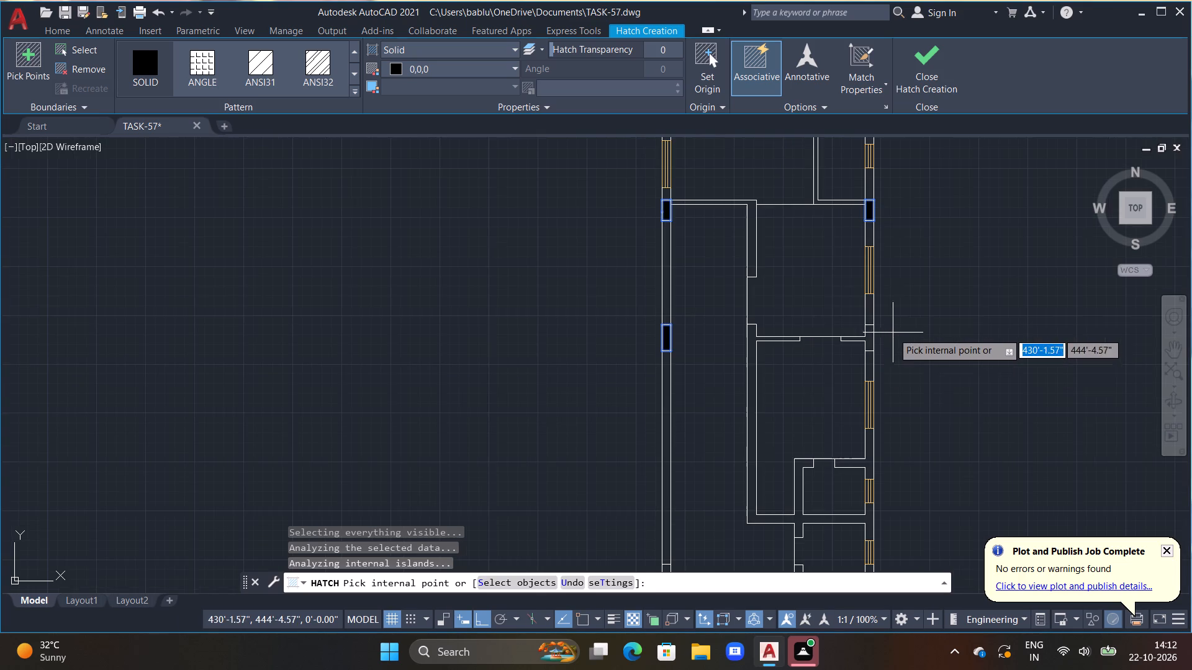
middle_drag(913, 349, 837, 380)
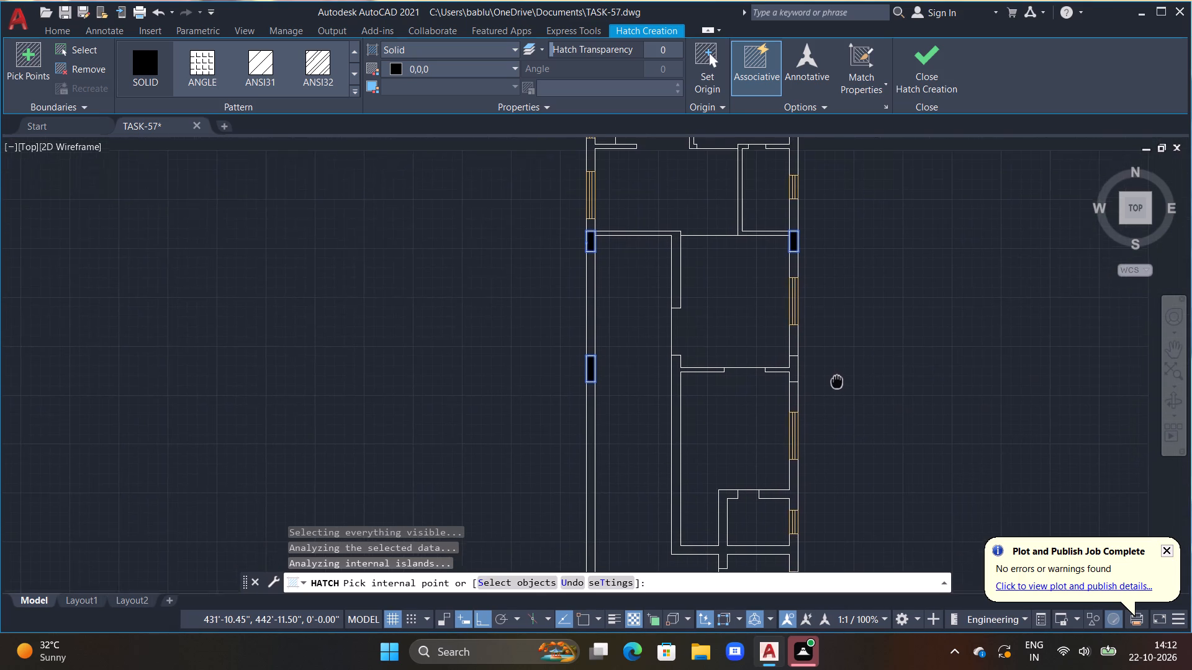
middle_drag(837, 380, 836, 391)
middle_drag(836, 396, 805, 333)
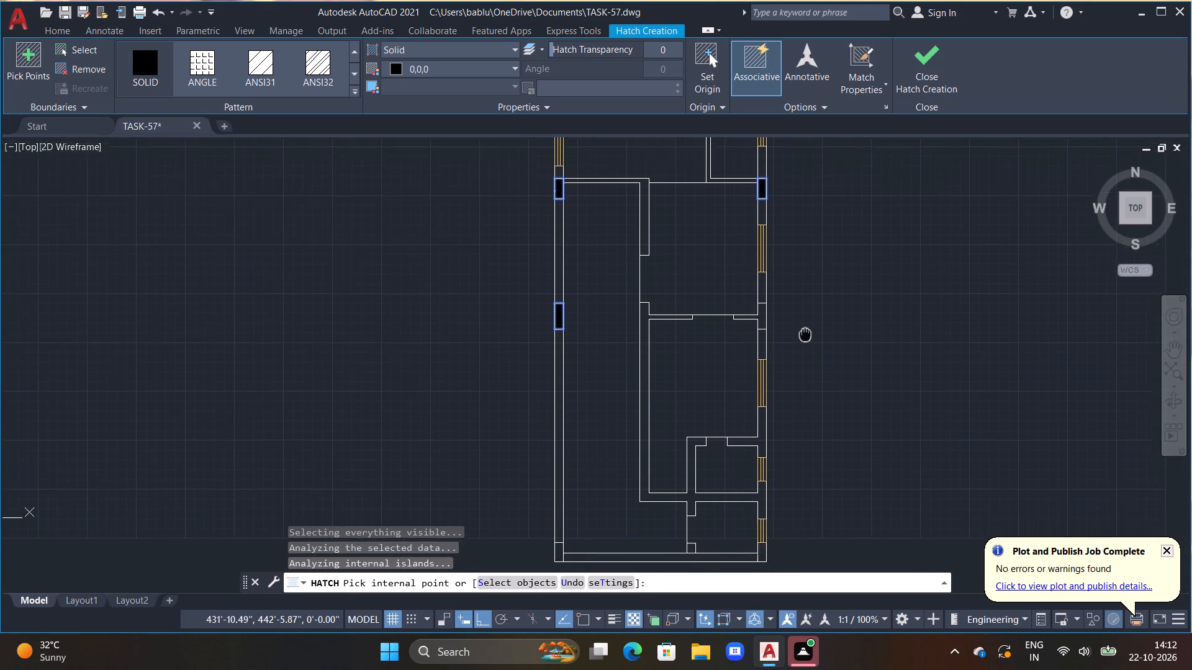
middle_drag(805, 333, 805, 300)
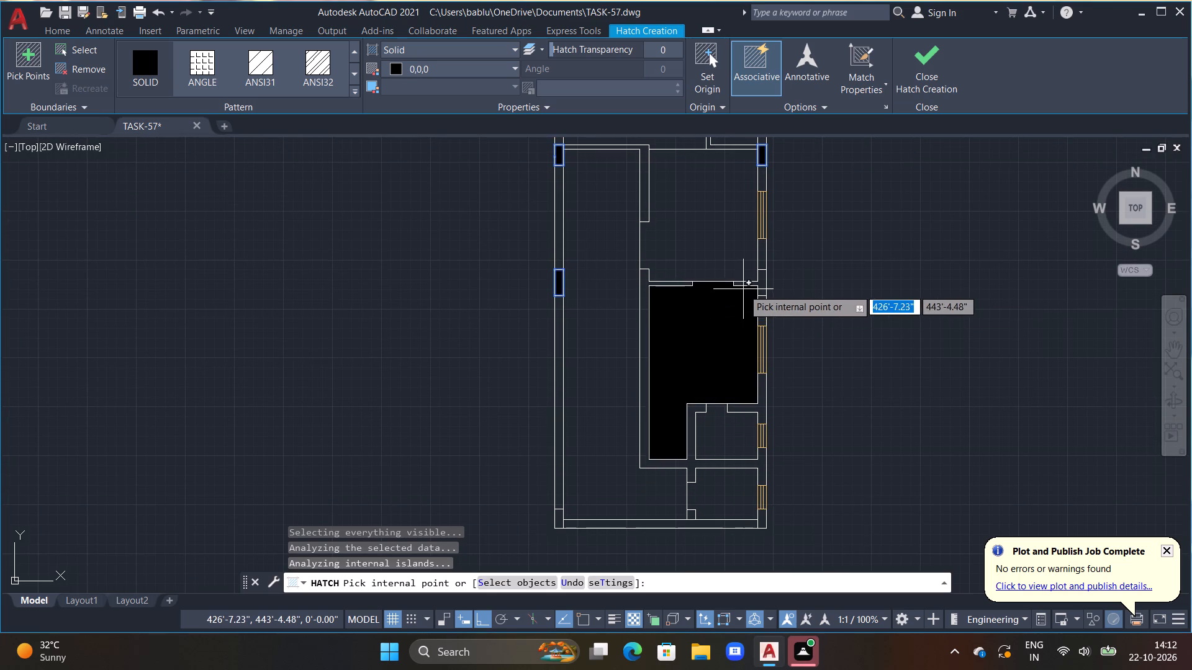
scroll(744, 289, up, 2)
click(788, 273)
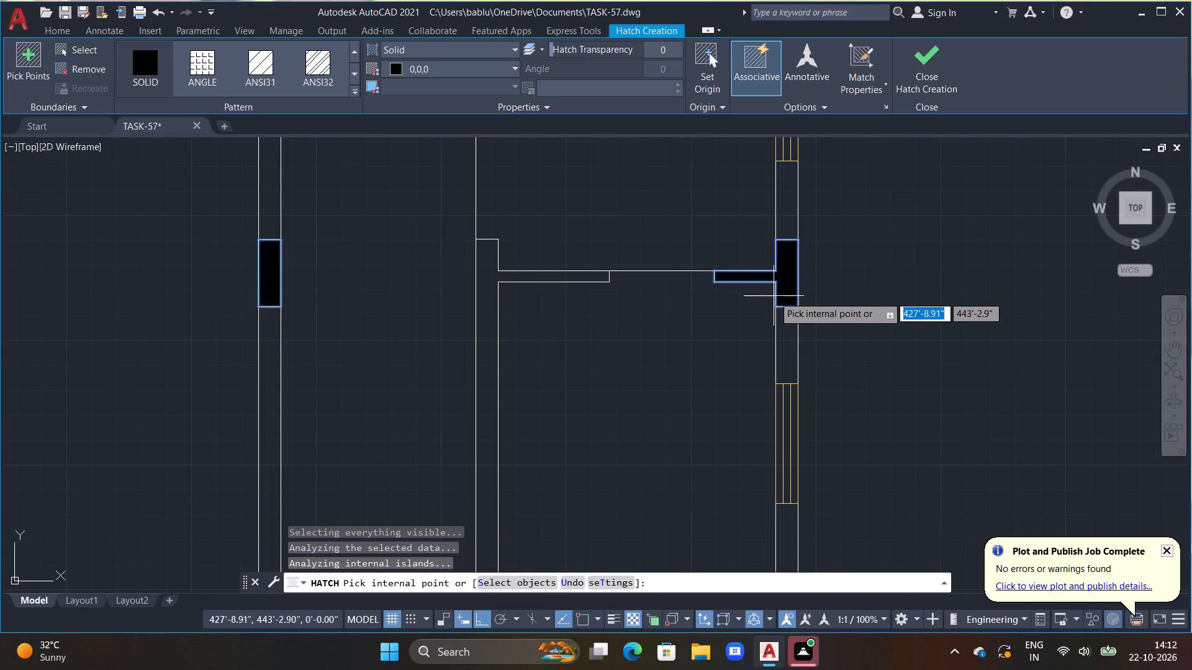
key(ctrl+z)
Fill the two column segments at the bottom corners of the outer walls with black solid hatch.
scroll(700, 361, down, 2)
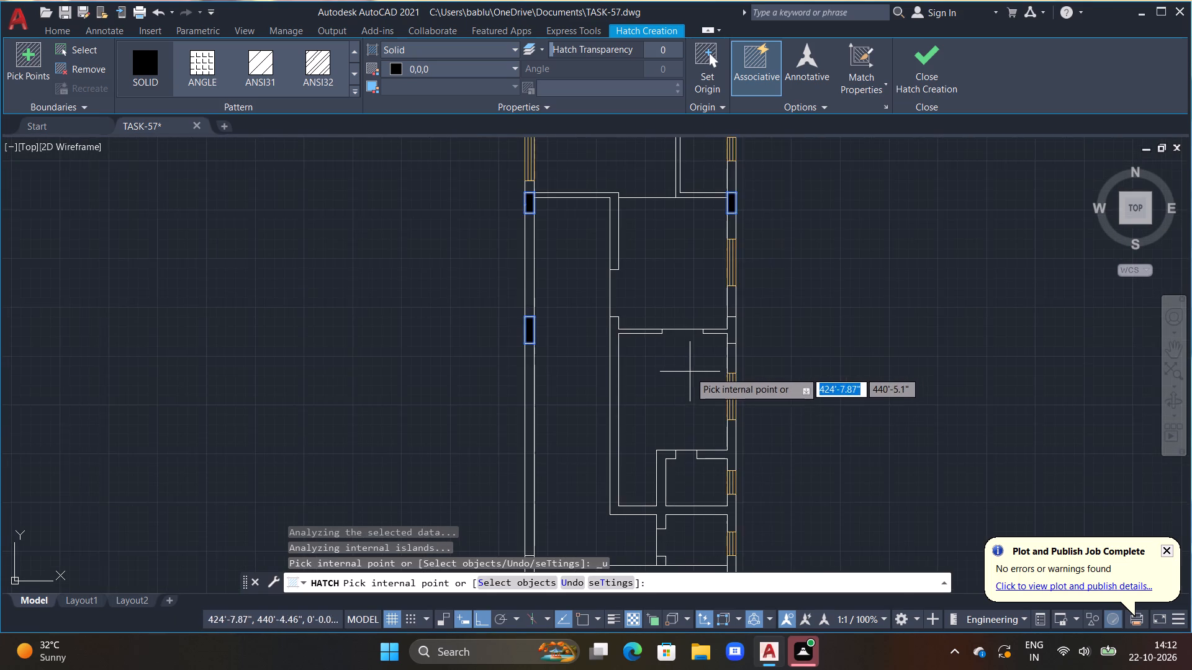
middle_drag(692, 373, 659, 246)
middle_drag(723, 469, 705, 395)
scroll(416, 370, up, 1)
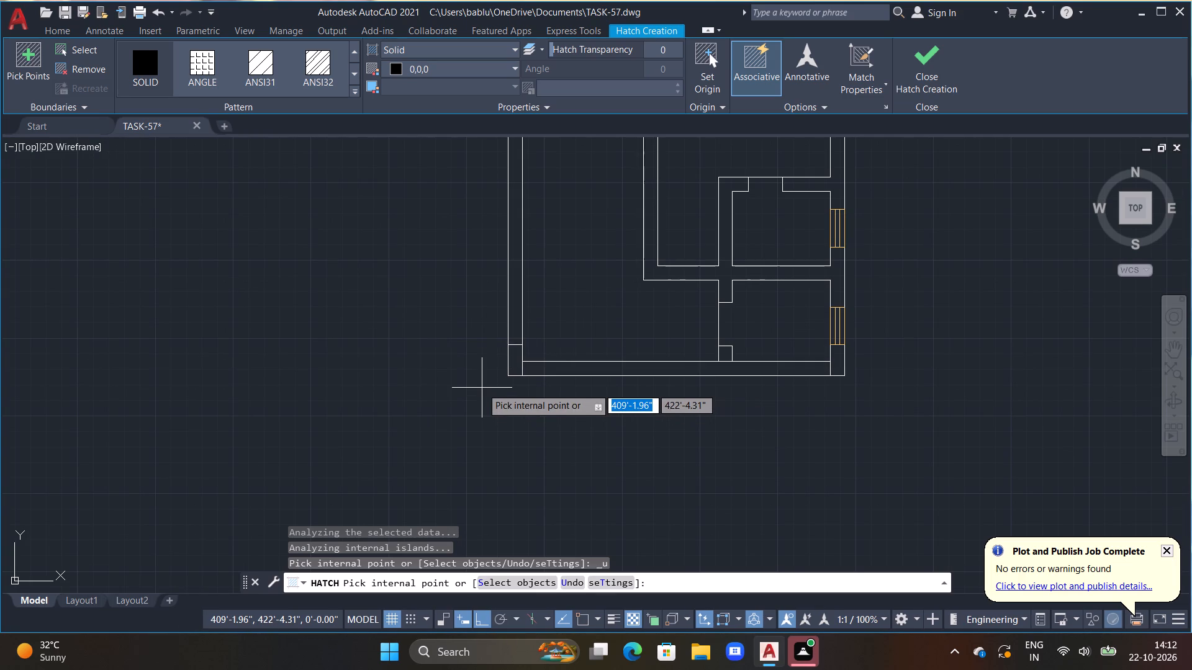
click(512, 360)
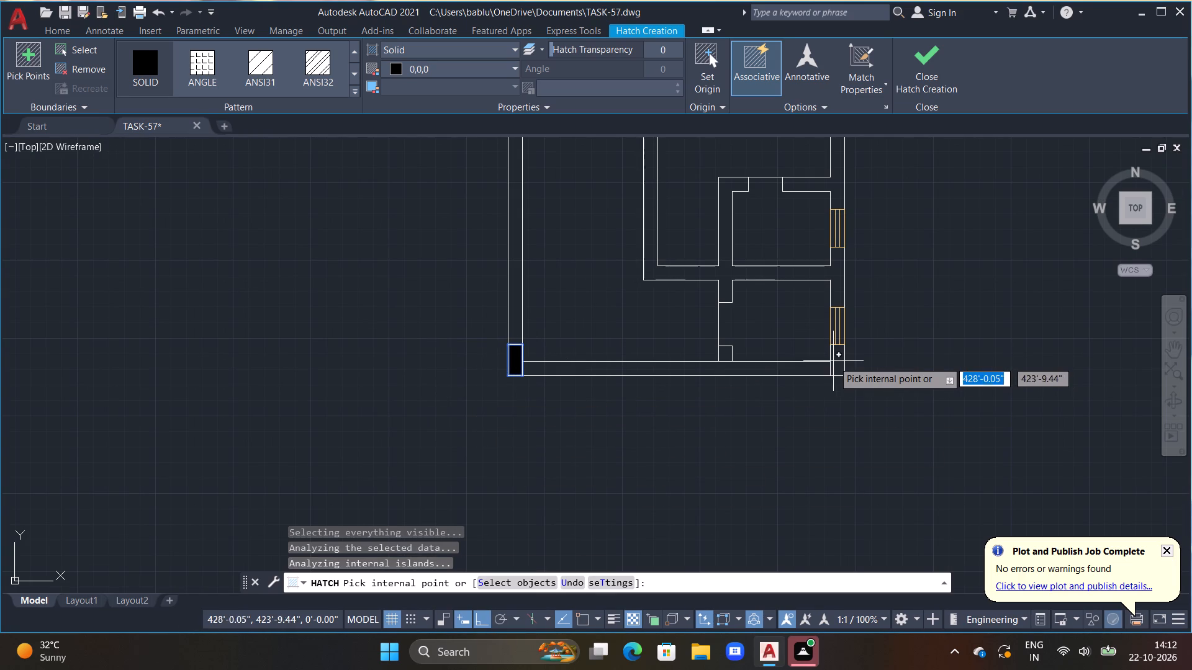
click(834, 357)
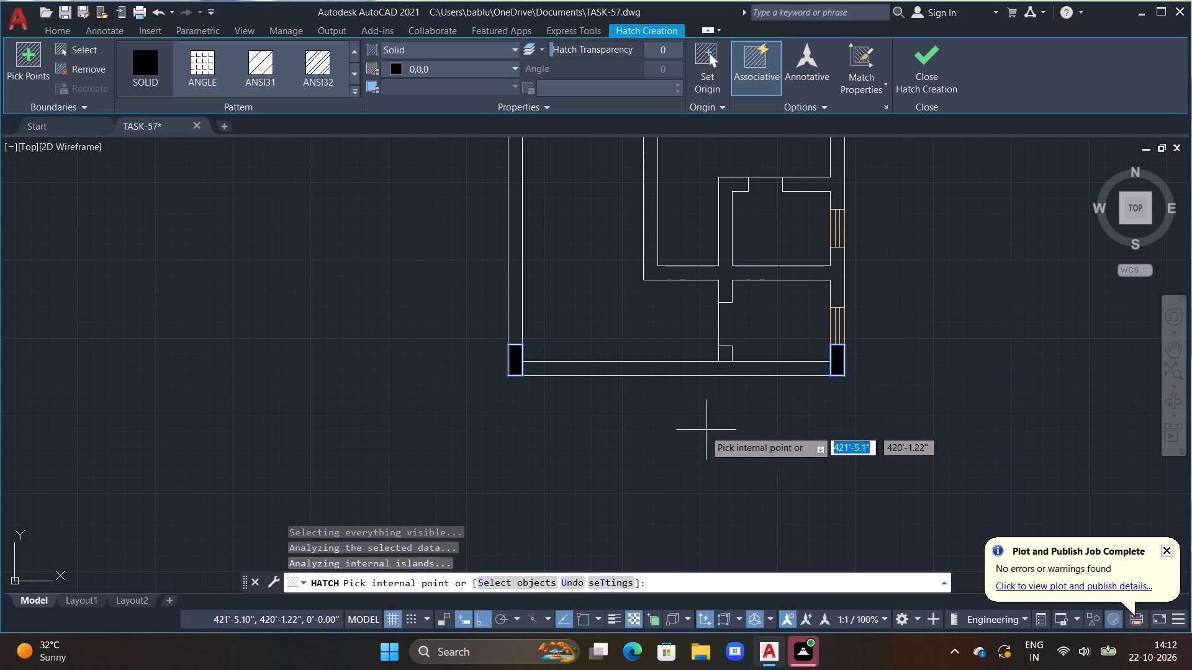
scroll(668, 432, down, 1)
key(Escape)
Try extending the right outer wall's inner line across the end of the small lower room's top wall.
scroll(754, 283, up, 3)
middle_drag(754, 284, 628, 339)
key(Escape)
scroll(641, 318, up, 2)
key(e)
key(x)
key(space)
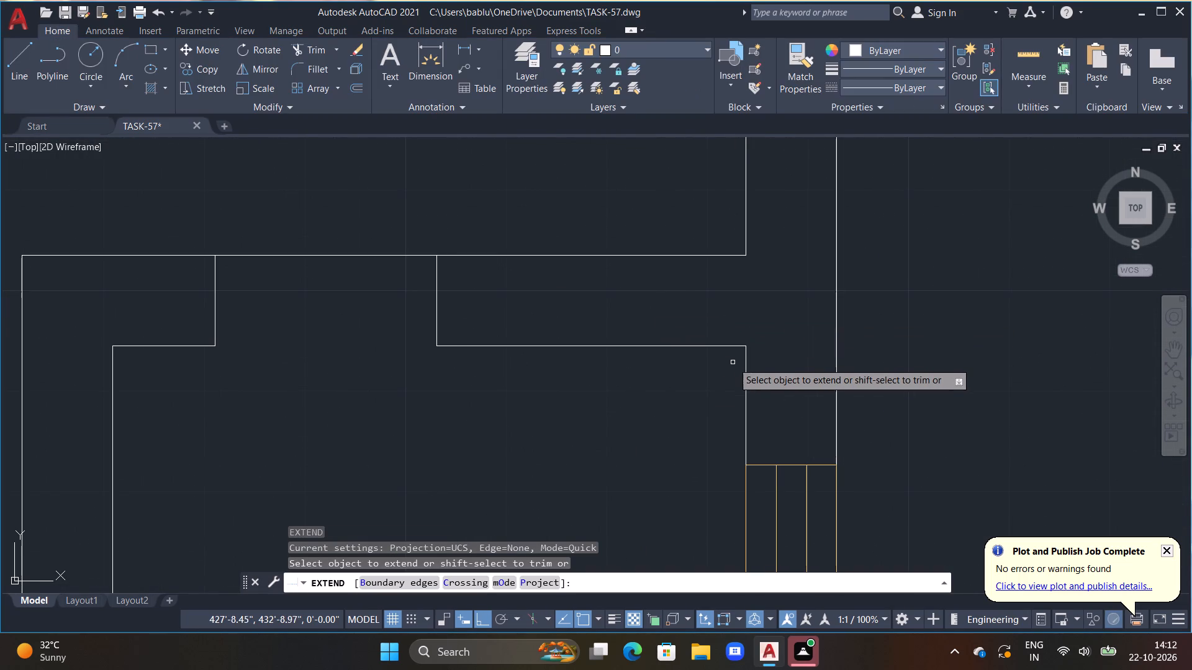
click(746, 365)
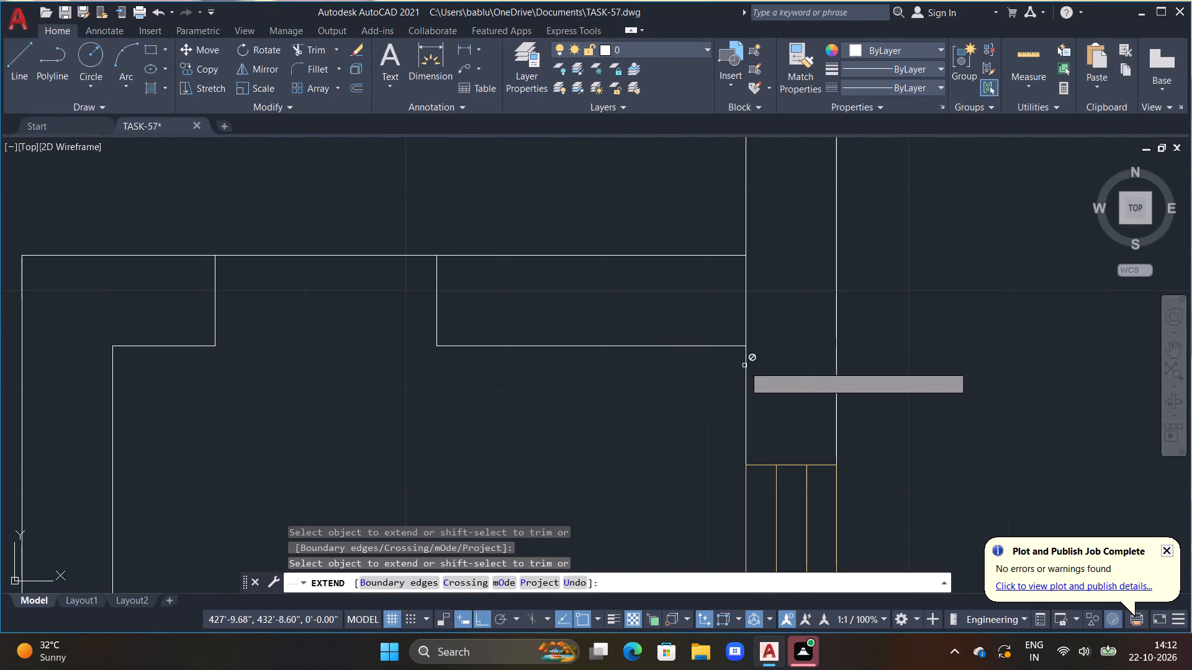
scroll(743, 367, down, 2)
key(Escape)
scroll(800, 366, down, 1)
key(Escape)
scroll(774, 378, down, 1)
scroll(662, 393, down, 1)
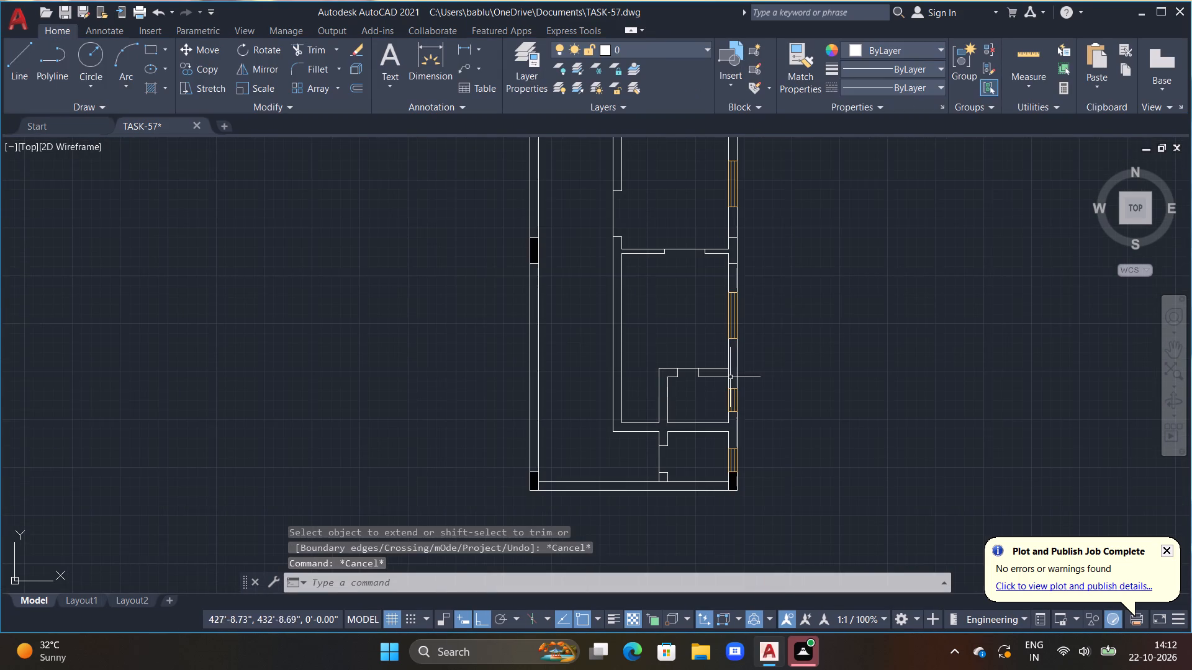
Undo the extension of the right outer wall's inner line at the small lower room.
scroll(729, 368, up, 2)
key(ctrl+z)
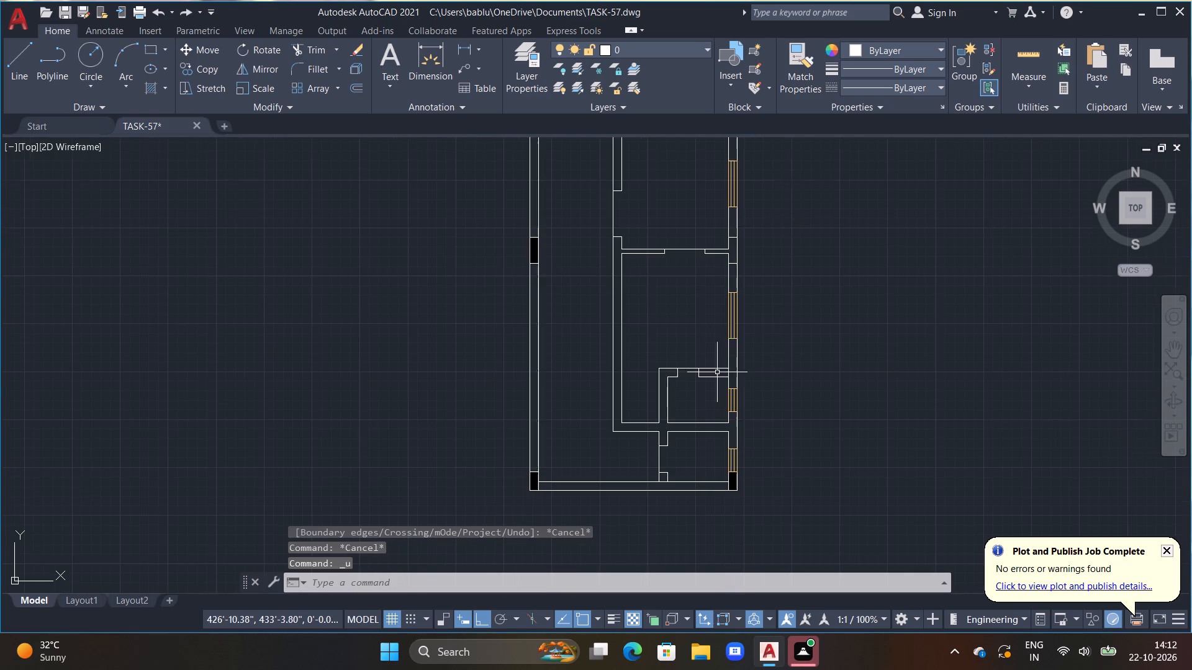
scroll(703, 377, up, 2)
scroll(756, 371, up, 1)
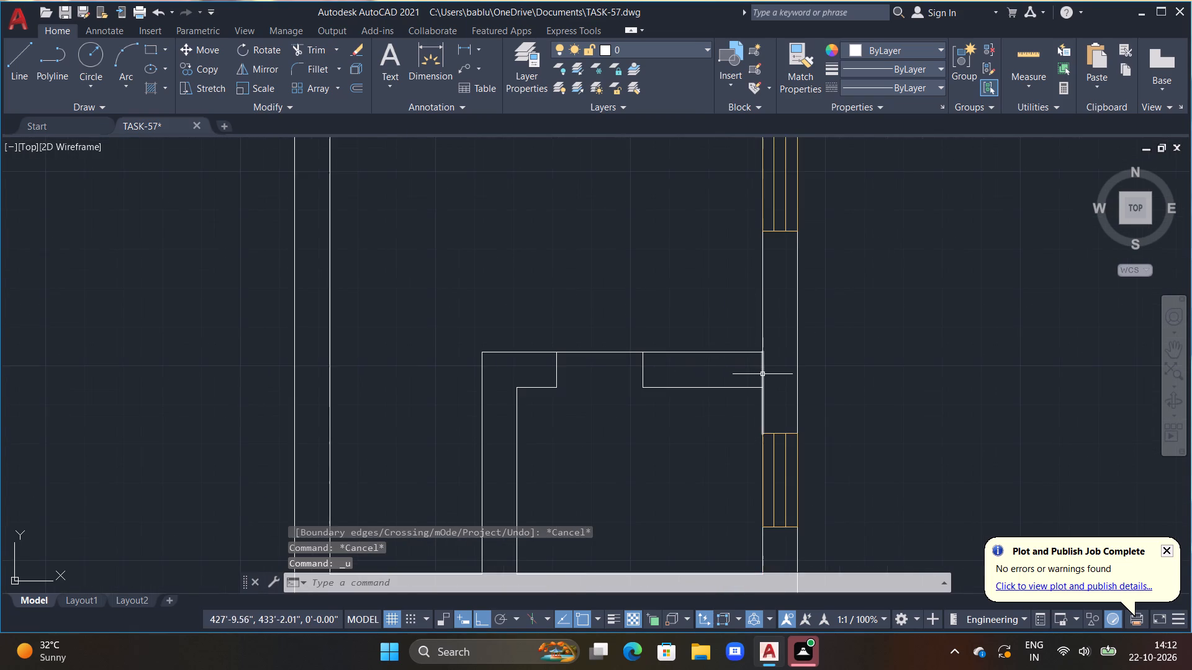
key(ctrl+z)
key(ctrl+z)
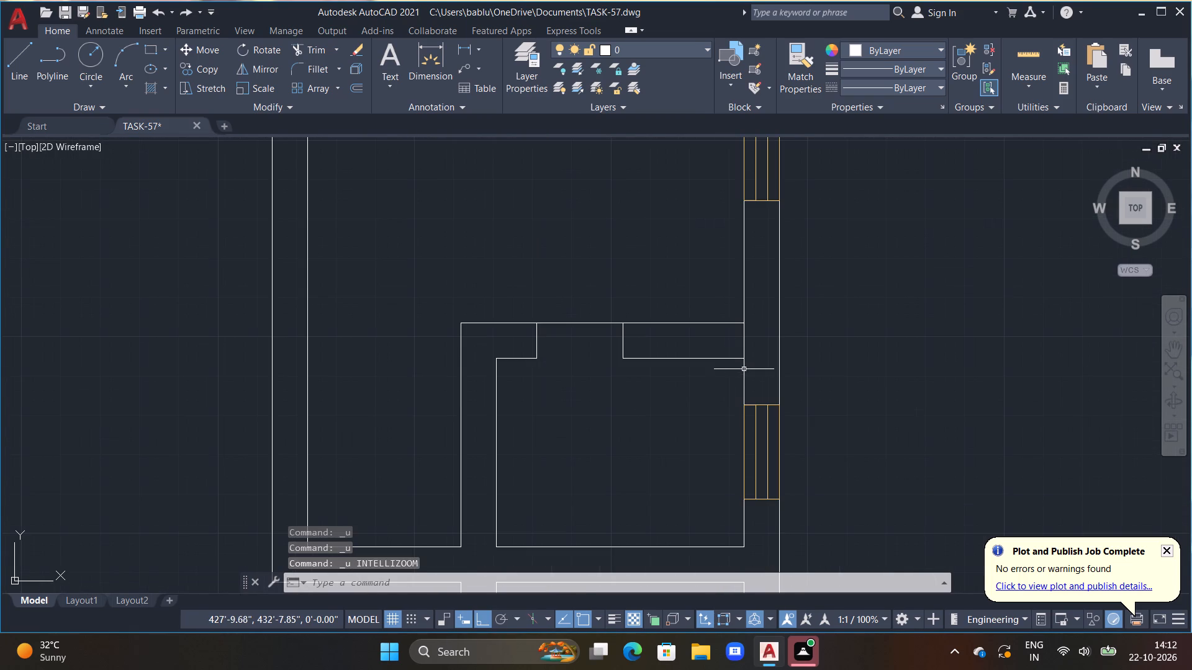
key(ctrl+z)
Extend the right outer wall's inner line across the cross wall's end to close off the middle column segment.
scroll(723, 334, down, 2)
middle_drag(747, 238, 728, 458)
scroll(726, 447, down, 1)
scroll(711, 357, down, 2)
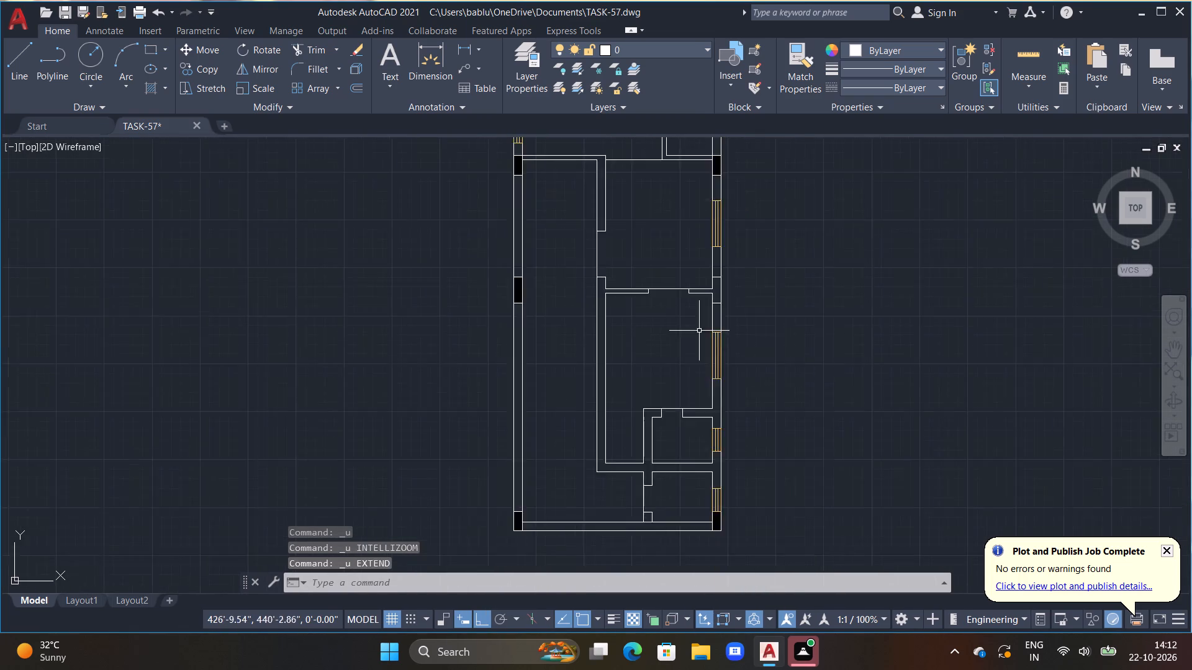
scroll(698, 323, up, 1)
middle_drag(702, 324, 729, 431)
scroll(754, 371, up, 3)
text(EX)
key(space)
click(716, 431)
key(Escape)
key(Escape)
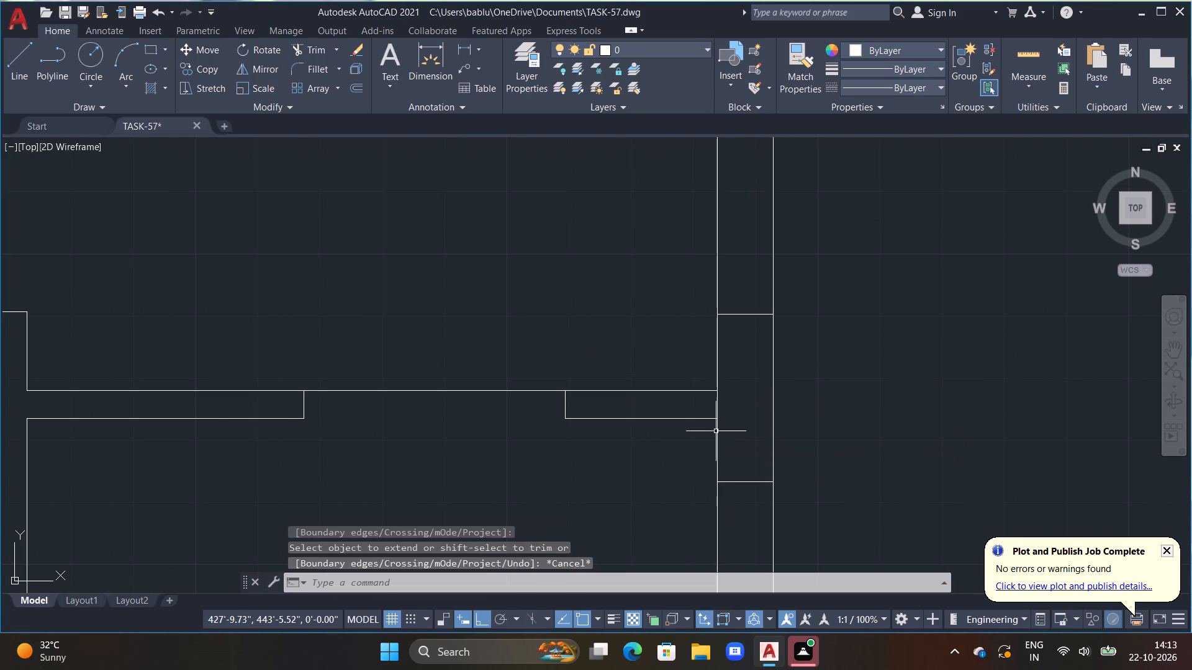
Fill the closed middle column segment in the right outer wall with black solid hatch.
text(H)
key(space)
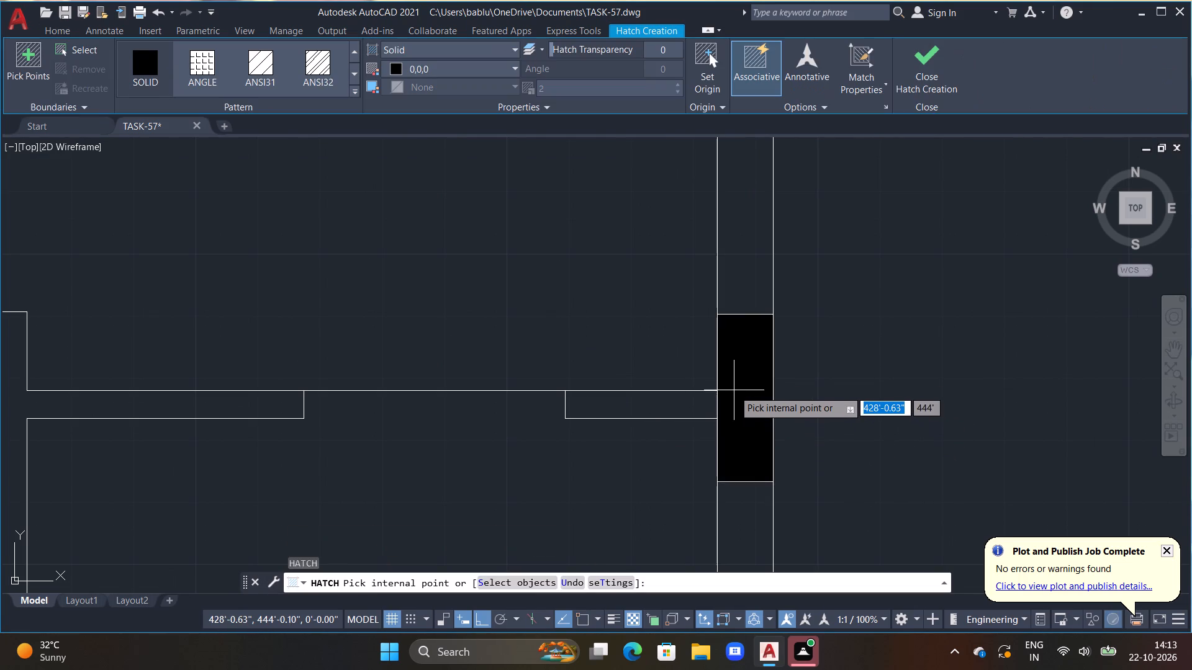
click(736, 384)
scroll(736, 386, down, 2)
key(Escape)
scroll(644, 429, down, 3)
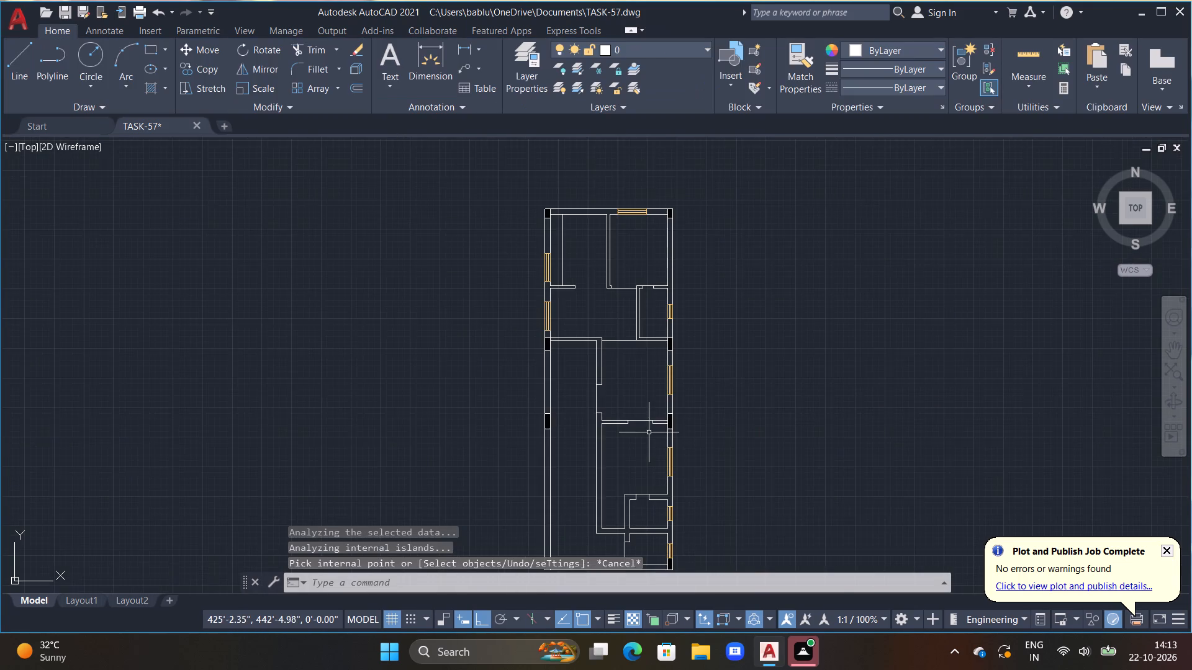
middle_drag(664, 450, 671, 402)
key(Escape)
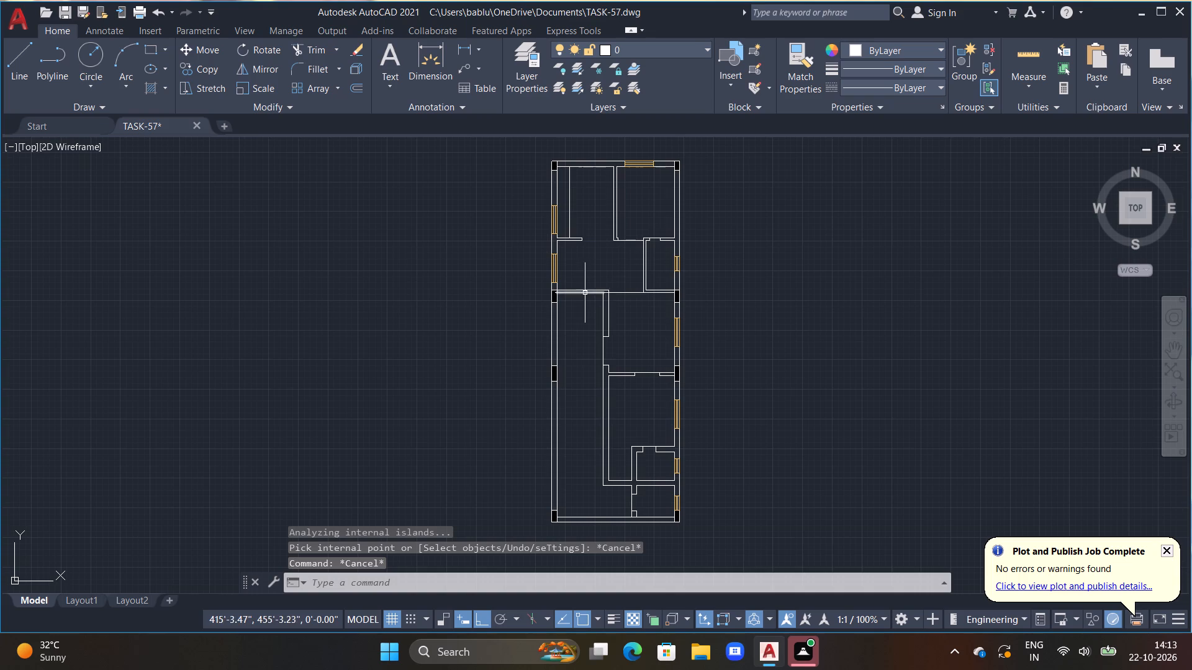
Fill the top outer wall, its attached partition and the uppermost side wall segments with solid hatch in grey colour 8.
middle_click(584, 354)
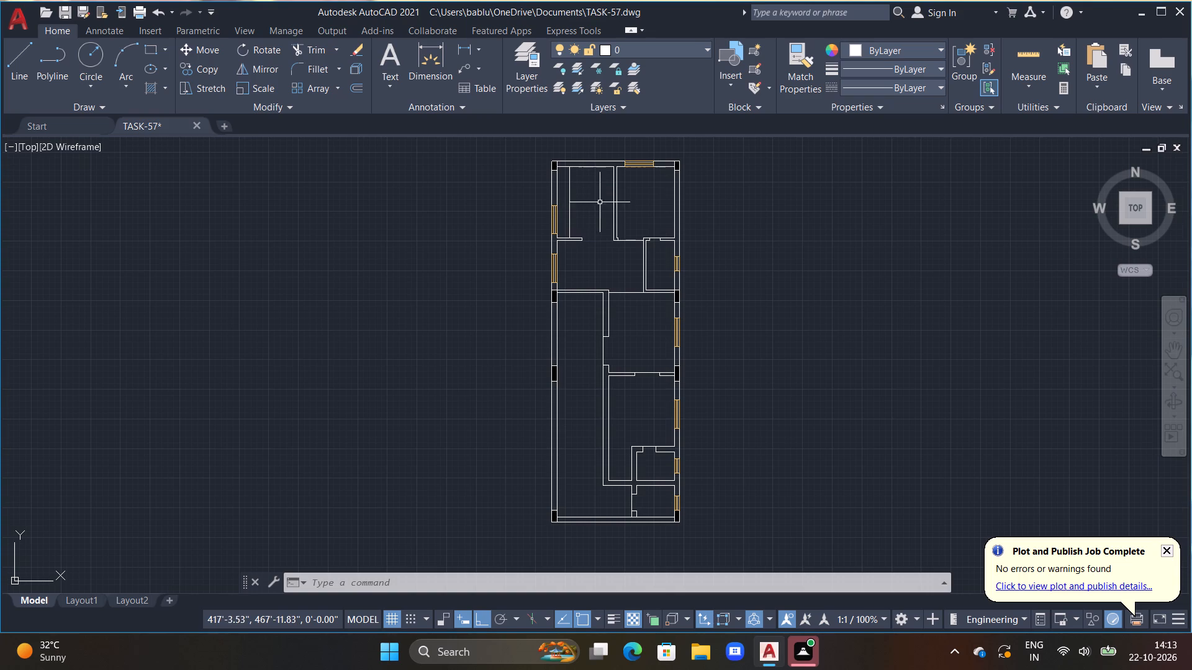
middle_drag(600, 202, 544, 305)
key(Escape)
key(Escape)
scroll(541, 303, up, 3)
middle_drag(544, 305, 559, 316)
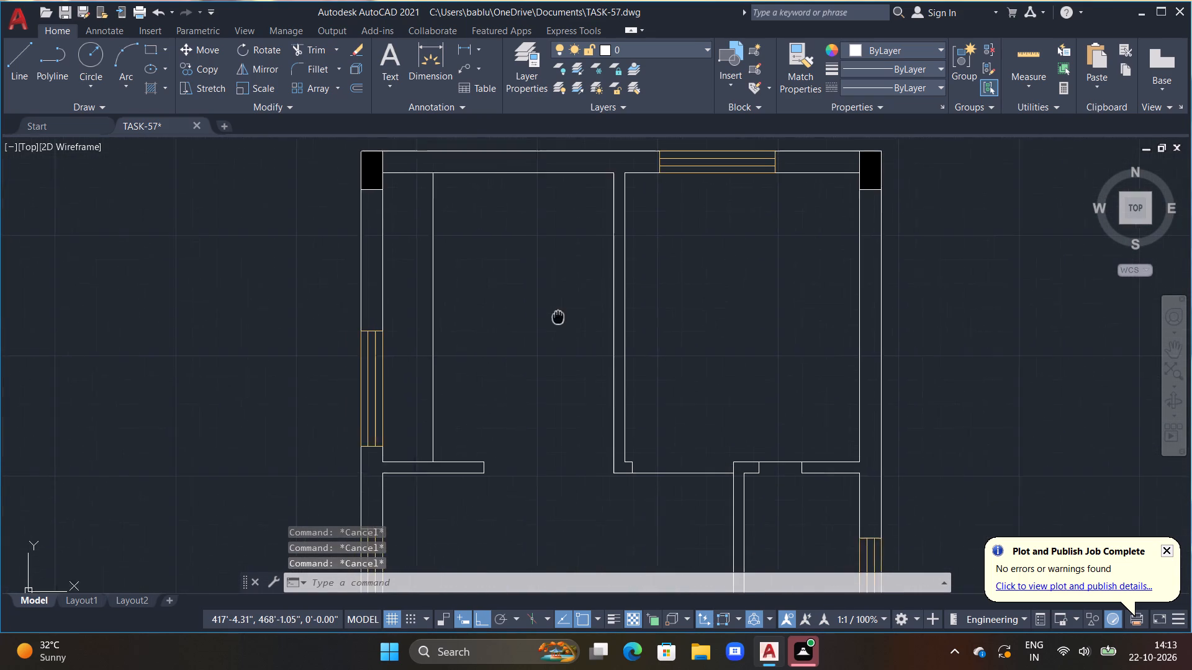
middle_drag(559, 316, 569, 318)
text(H)
key(space)
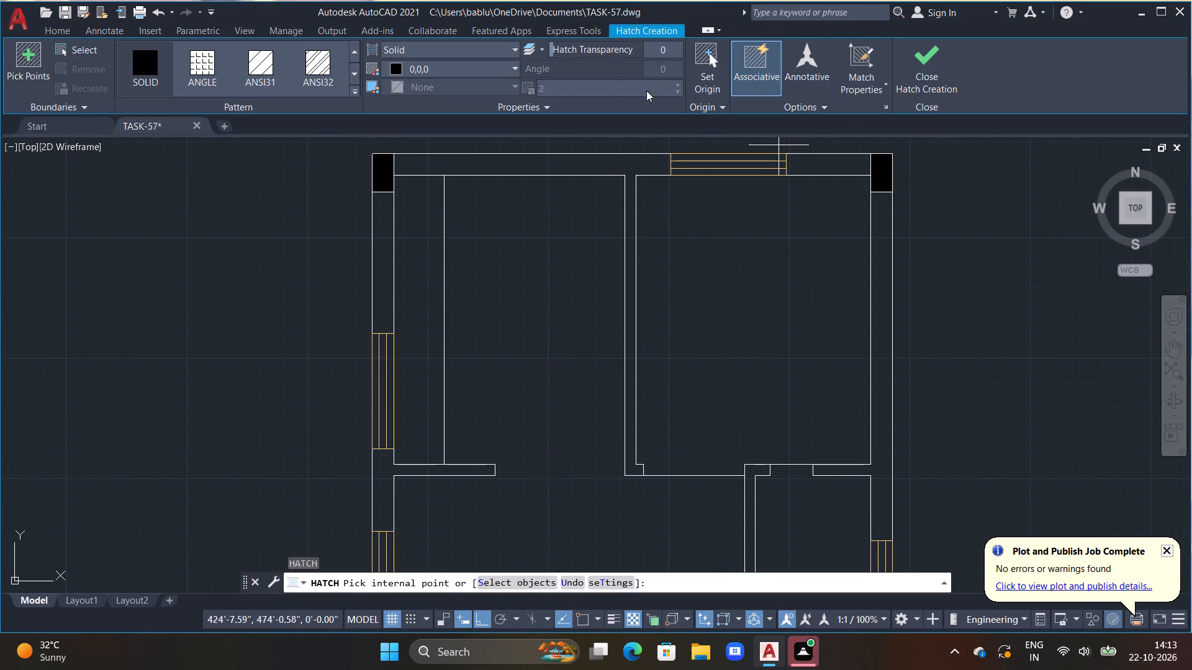
click(506, 66)
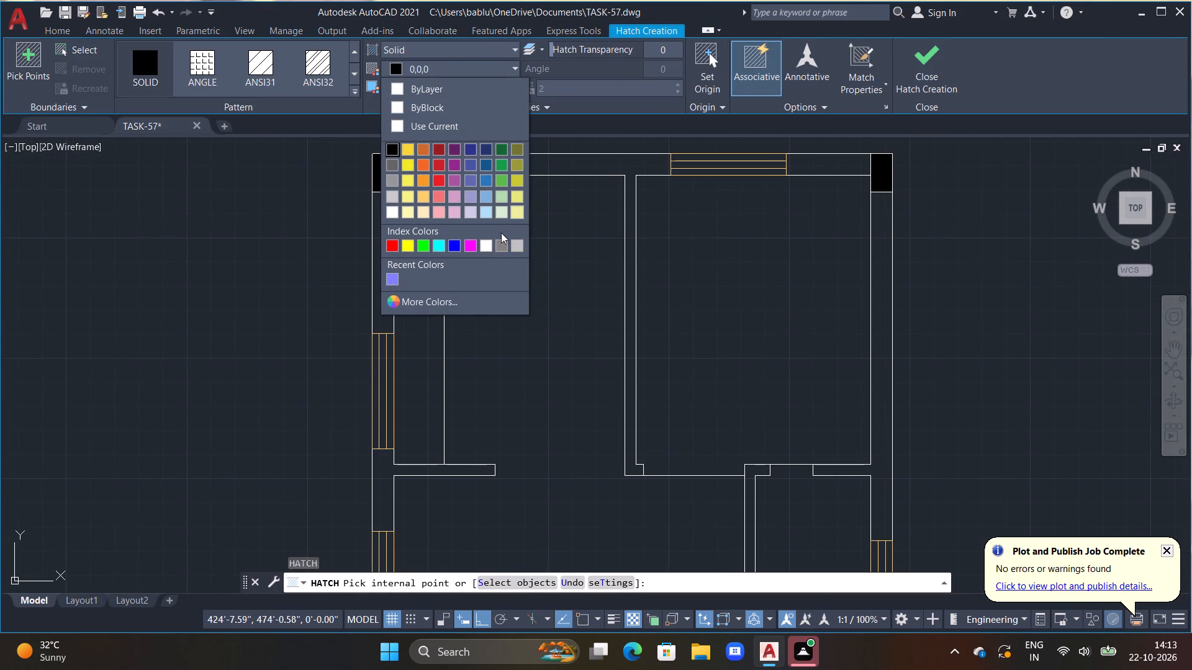
click(502, 244)
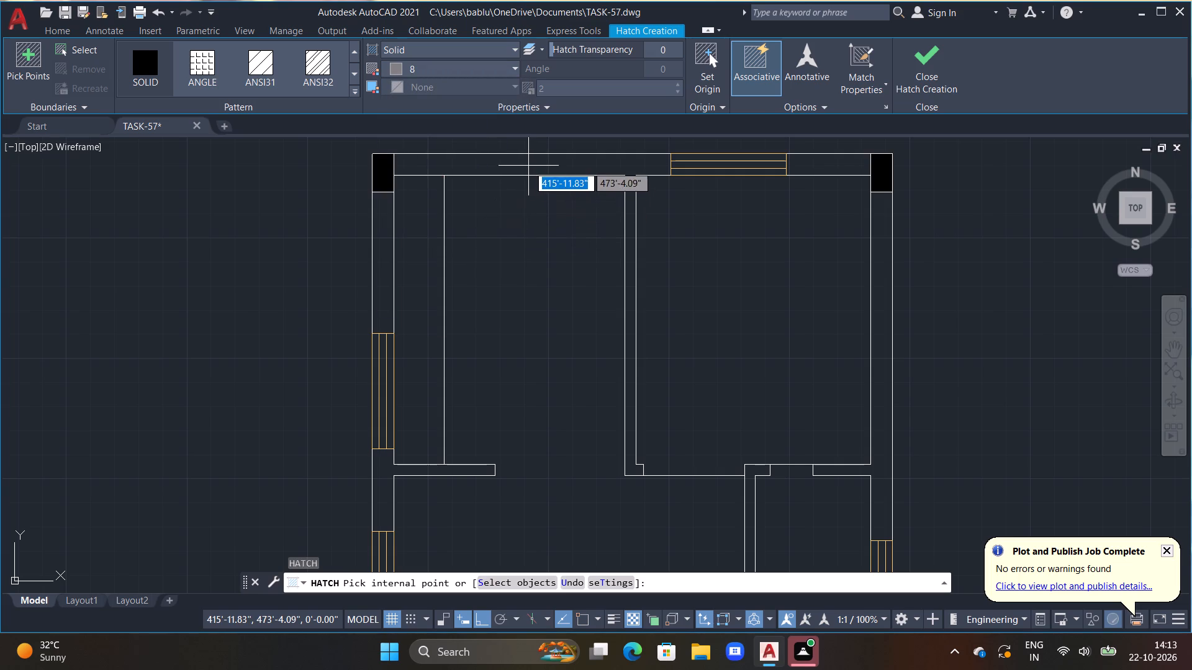
click(528, 166)
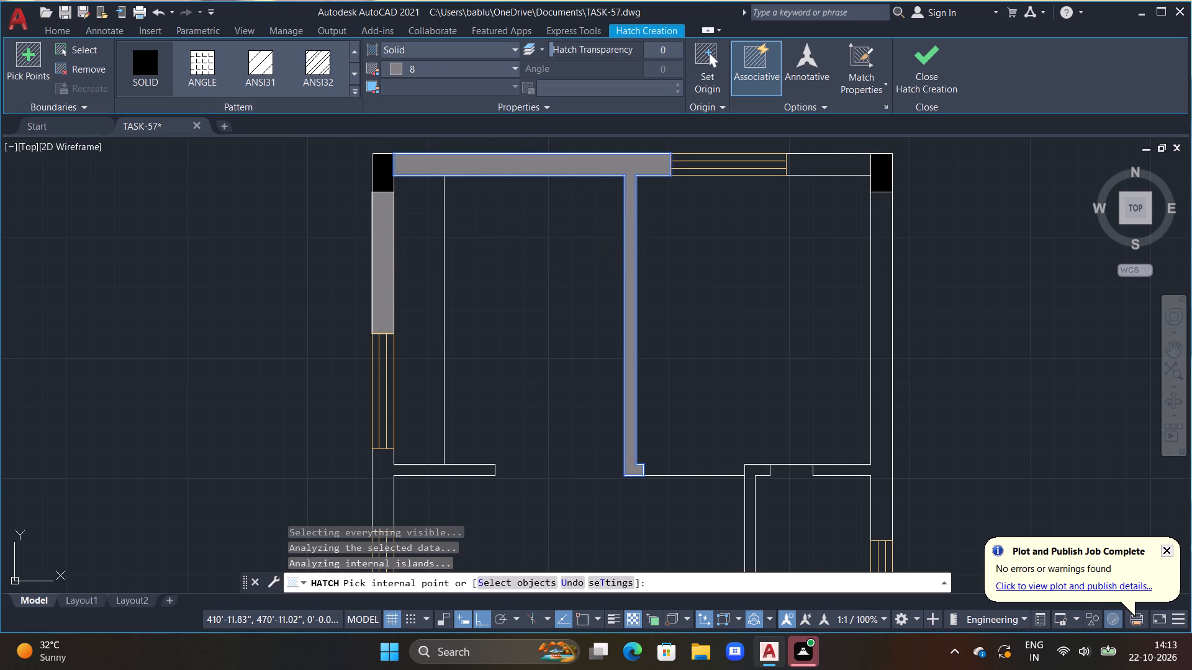
click(384, 236)
click(839, 170)
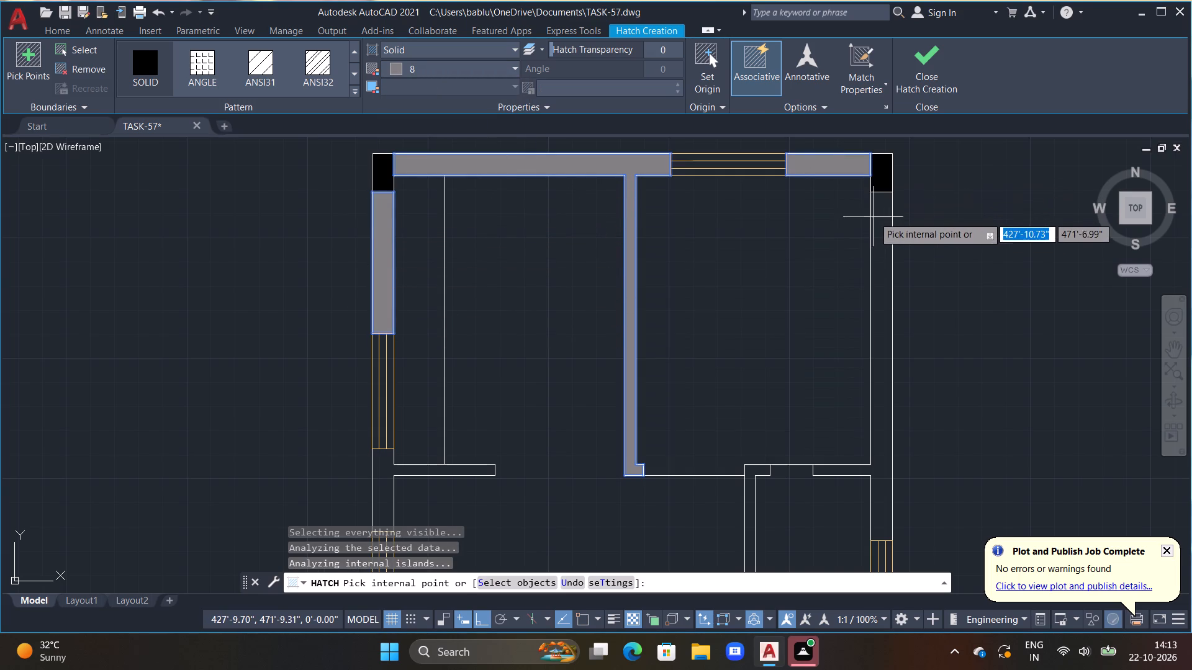
click(878, 223)
Fill the left outer wall from between its windows to the middle column, plus the adjoining stub and L-shaped cross wall, with grey hatch.
scroll(814, 279, down, 1)
middle_drag(784, 330, 738, 154)
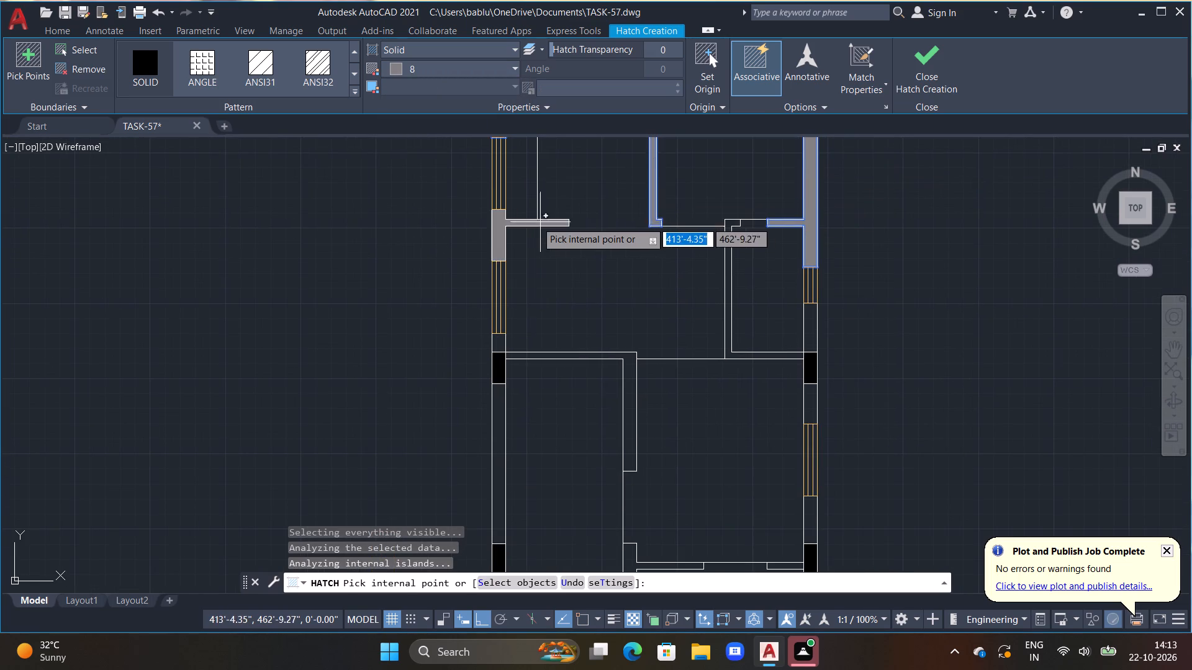
scroll(501, 224, up, 2)
click(499, 225)
scroll(525, 317, down, 2)
middle_drag(557, 351, 538, 242)
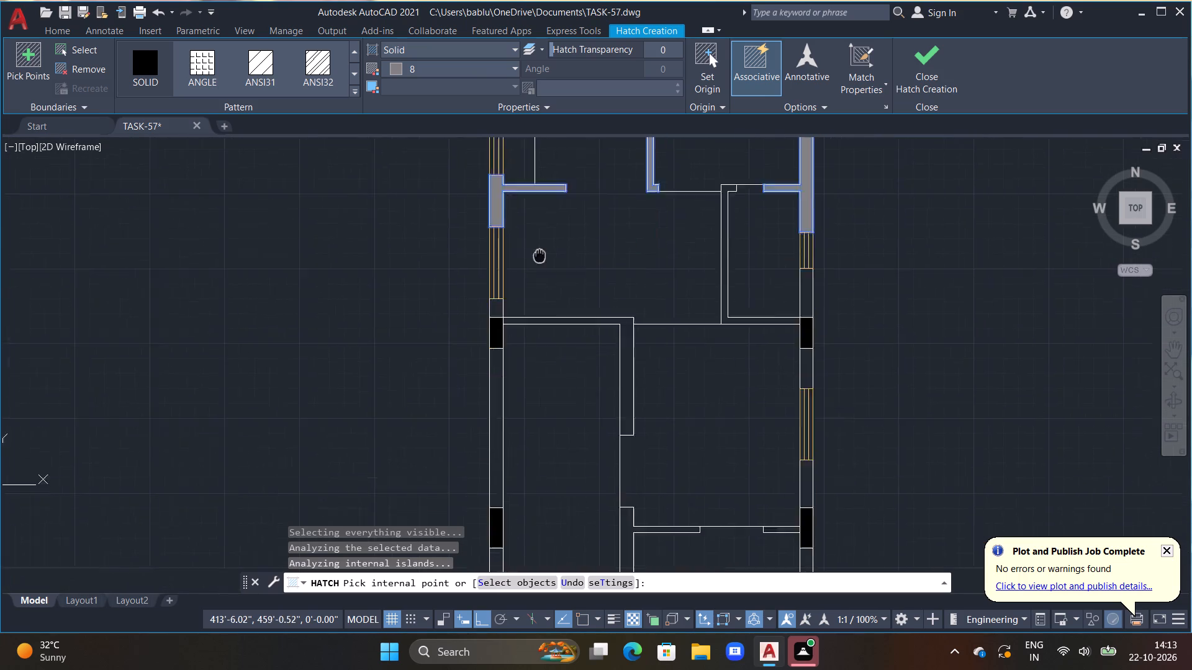
middle_drag(538, 242, 535, 179)
scroll(522, 237, up, 1)
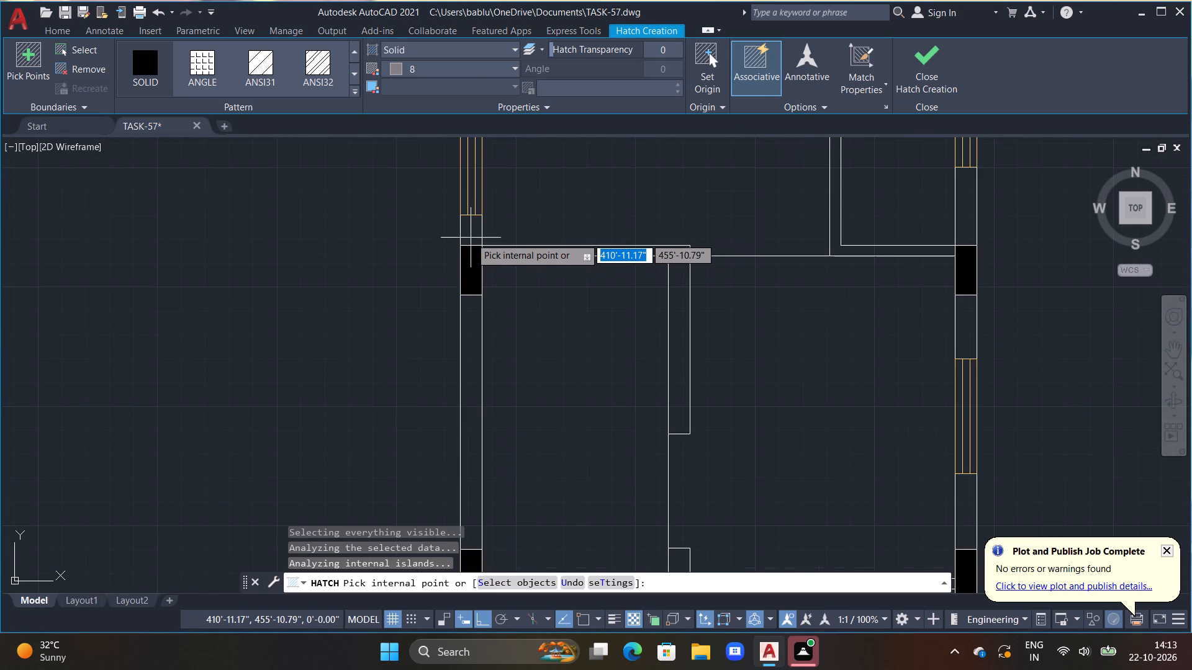
click(471, 238)
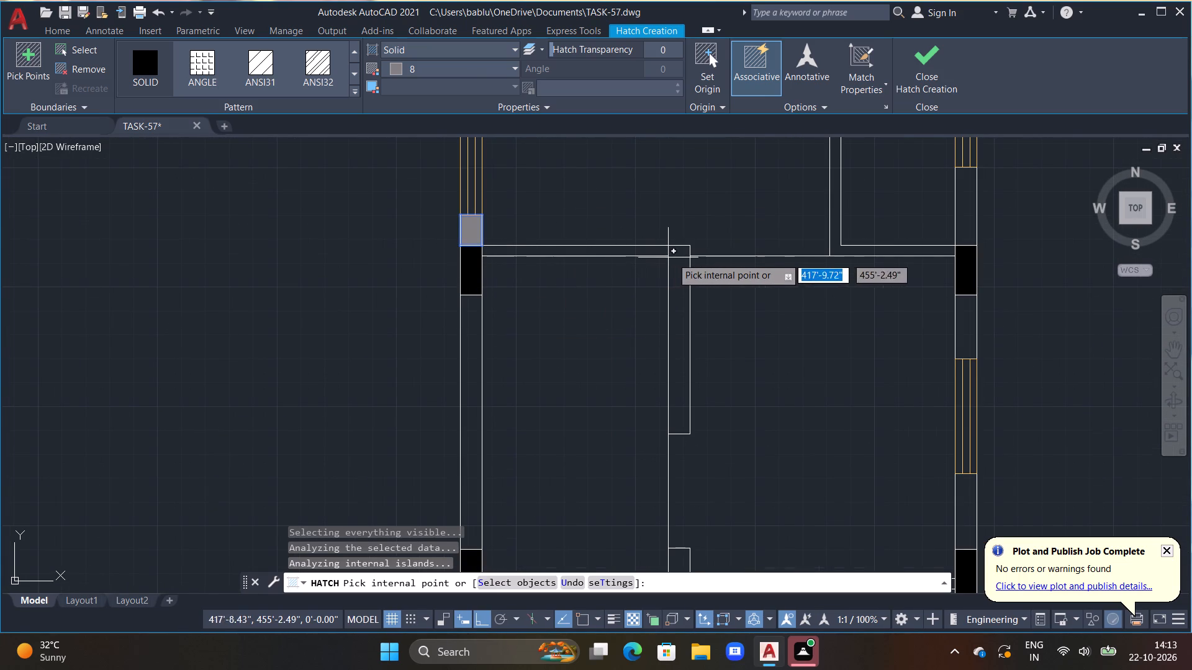
click(682, 254)
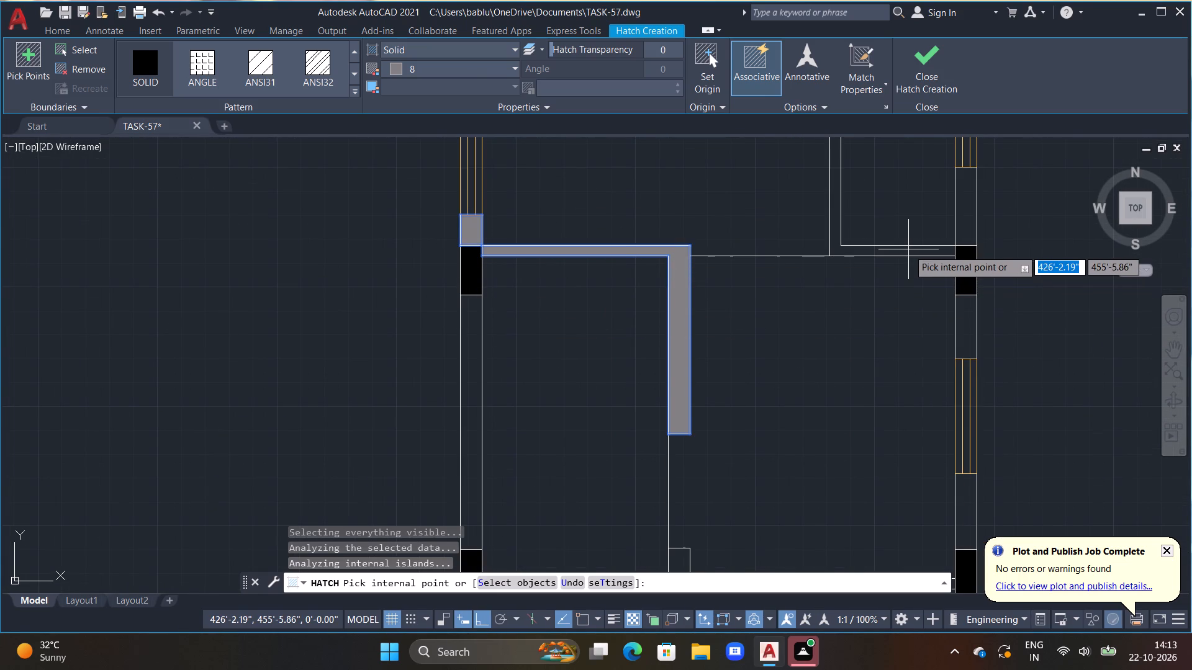
Fill the small upper room's L-shaped wall and the right outer wall segments above and below its adjacent column with grey hatch.
click(908, 249)
click(964, 225)
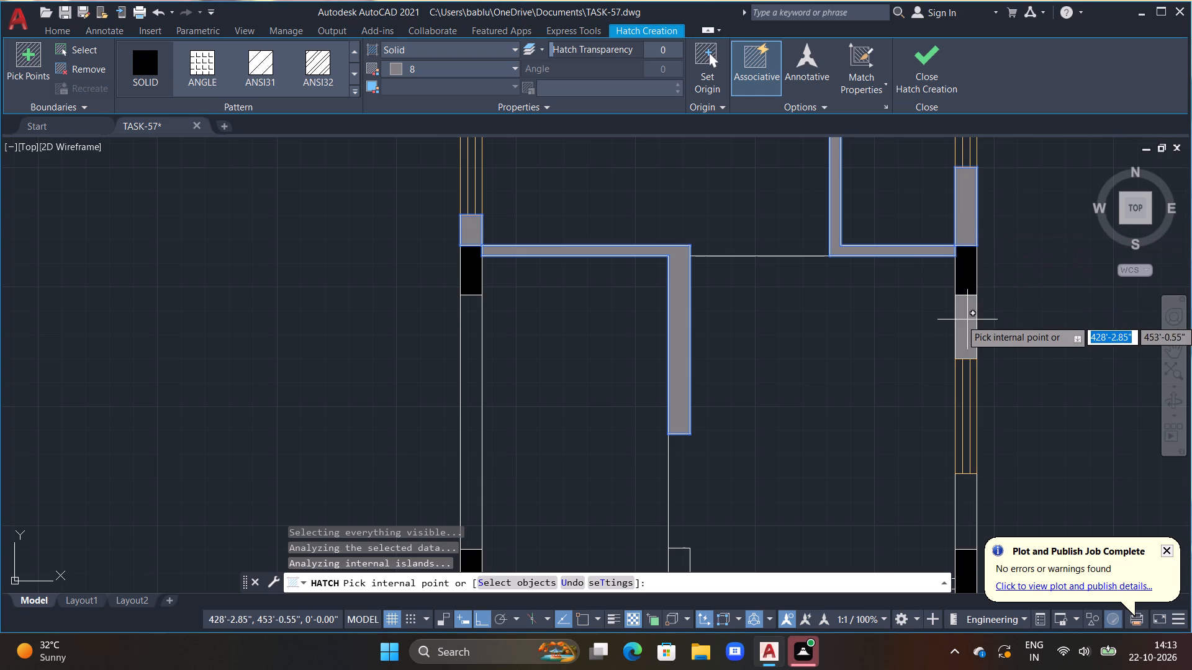
click(967, 319)
Fill the connected lower interior partitions and the left outer wall segments above and below the lower middle column with grey hatch.
scroll(952, 320, down, 2)
middle_drag(903, 349, 843, 272)
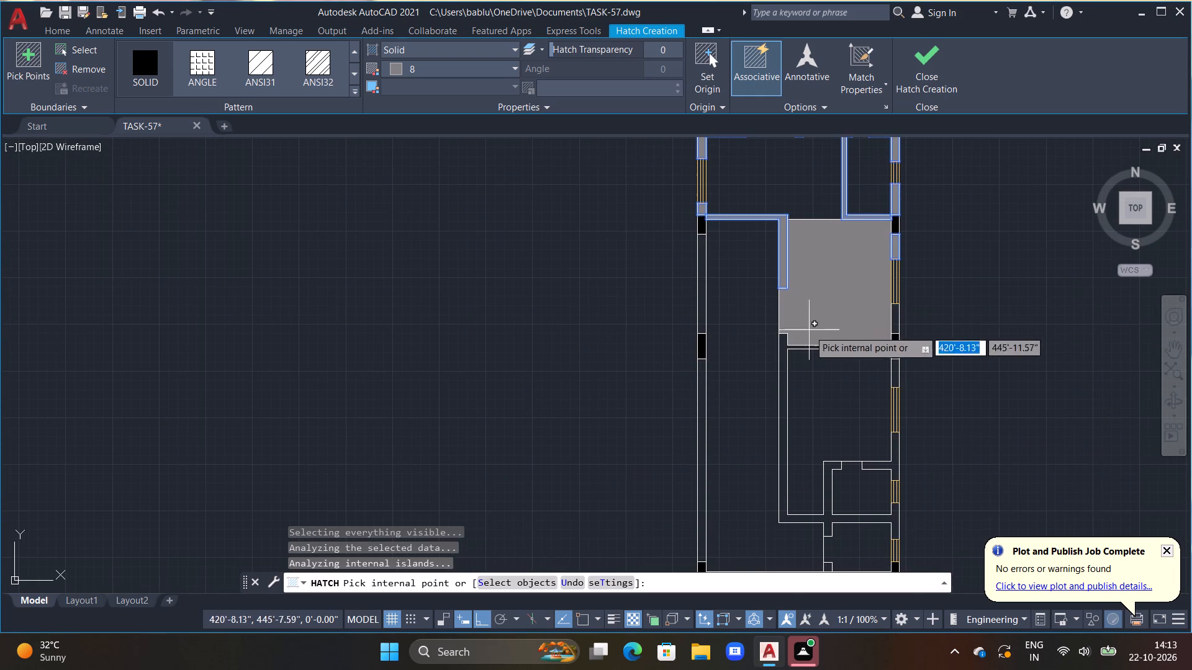
scroll(794, 397, up, 2)
click(768, 354)
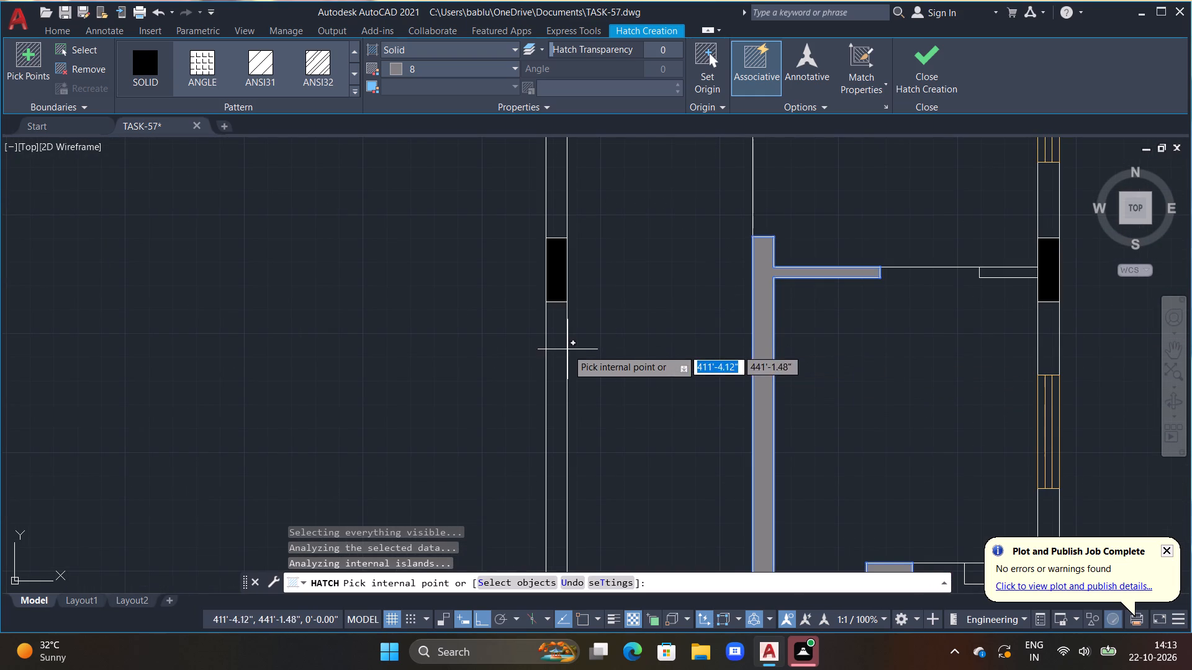
click(559, 345)
click(558, 208)
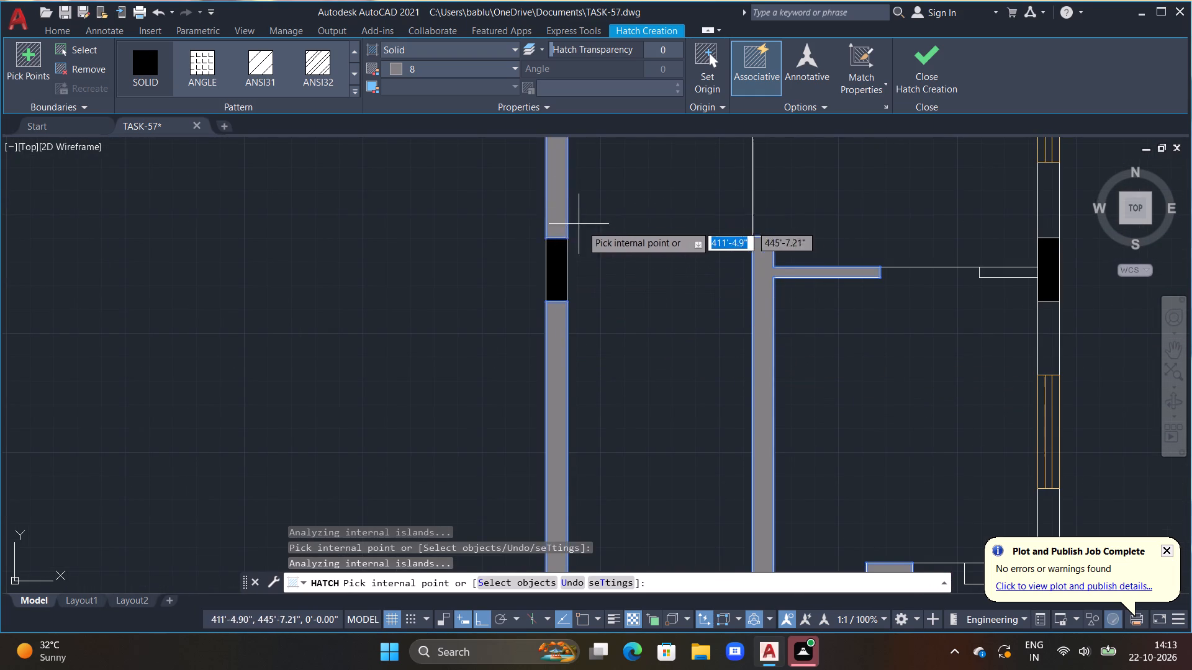
Fill the lower right outer wall segments around the column and the short cross wall pieces attached to them with grey hatch.
scroll(586, 236, down, 4)
scroll(609, 331, up, 2)
middle_drag(754, 285, 667, 410)
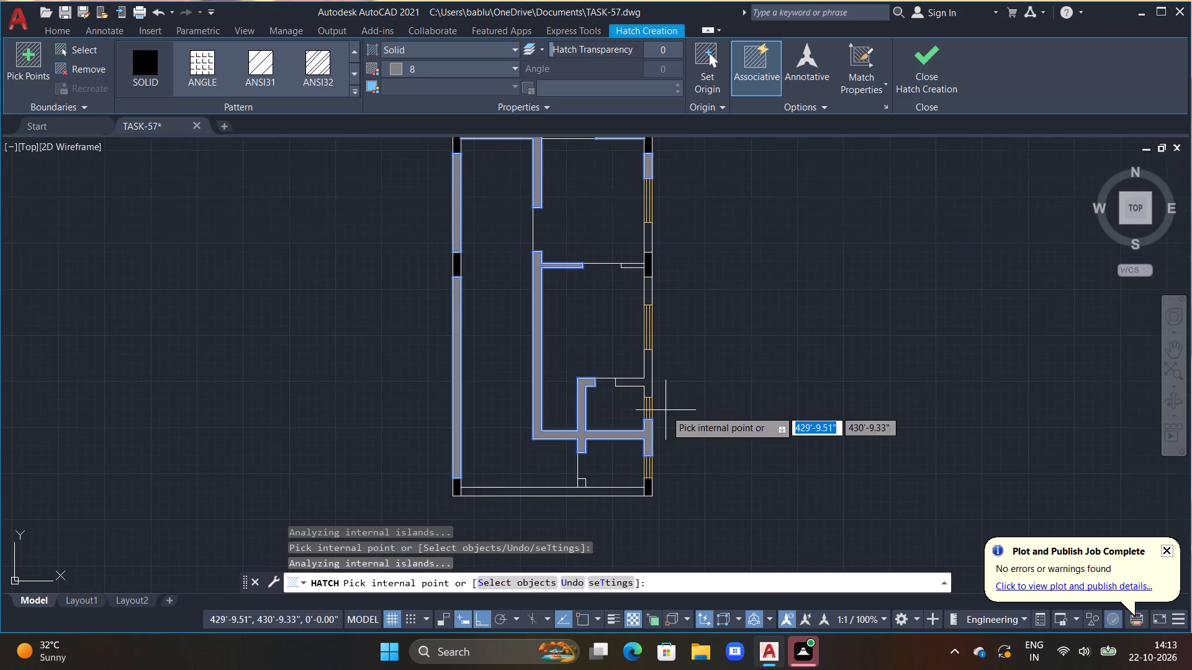
scroll(661, 254, up, 2)
click(630, 226)
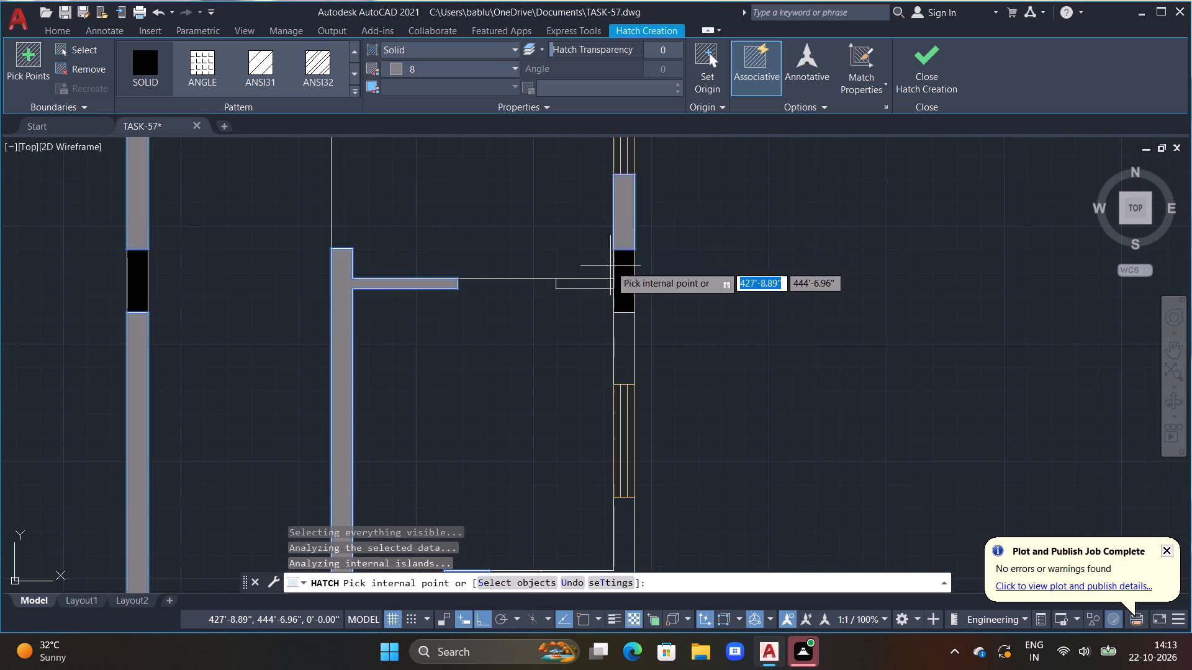
click(592, 282)
click(624, 341)
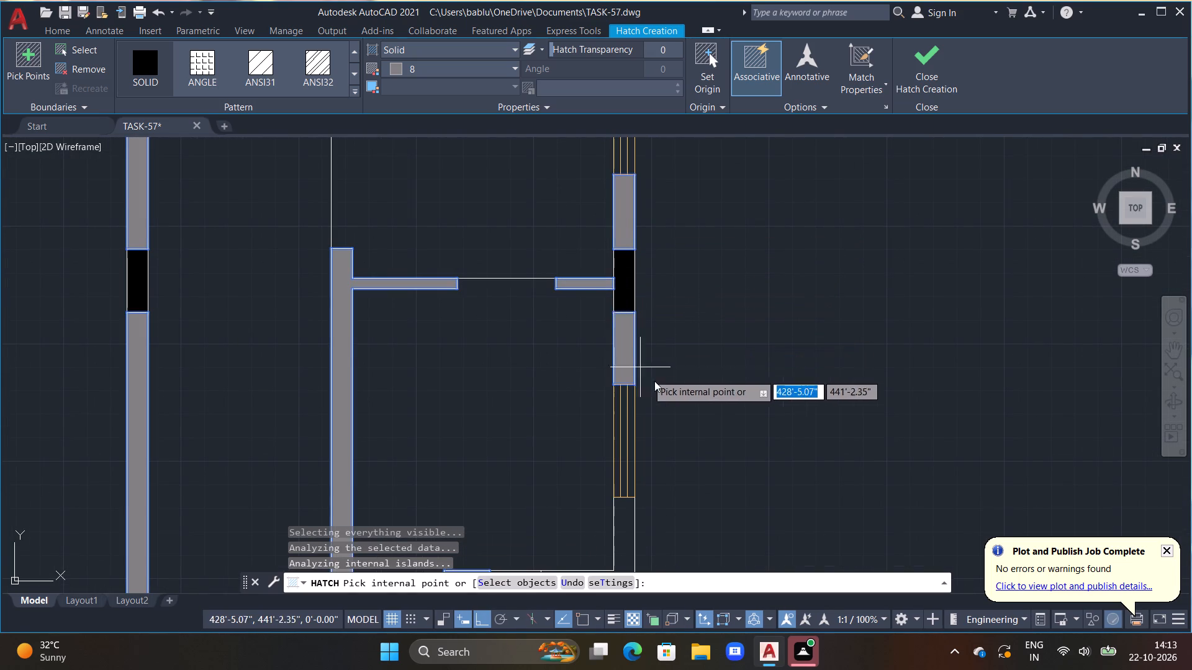
scroll(690, 447, down, 1)
middle_drag(695, 452, 691, 263)
double_click(631, 345)
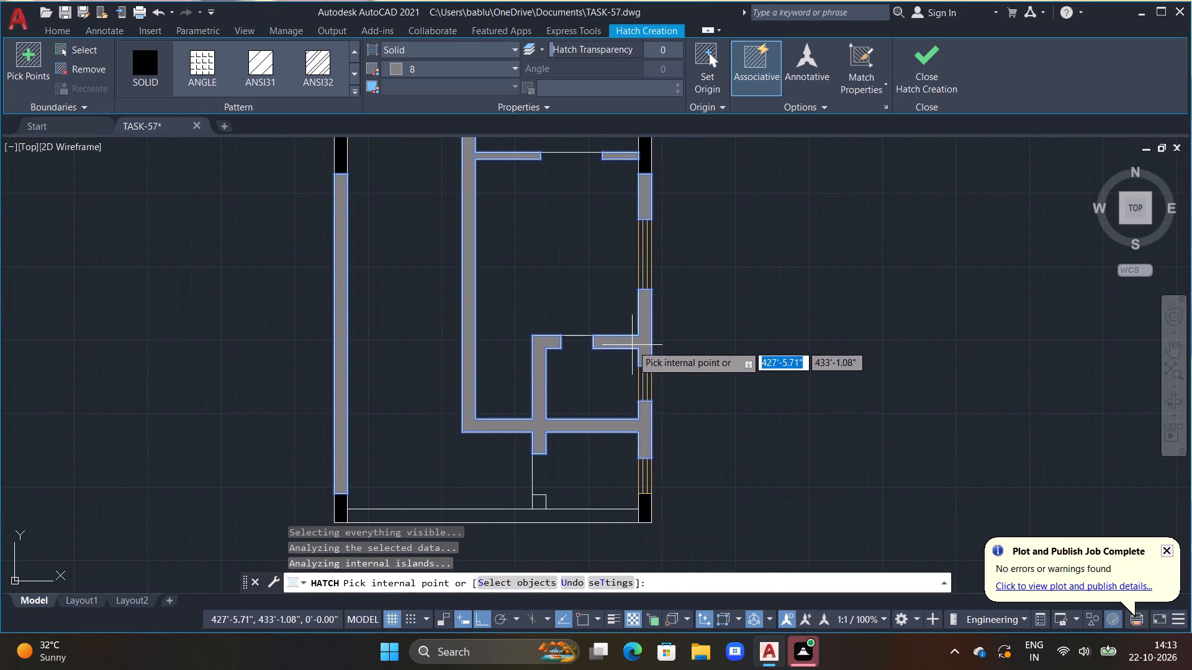
Fill the bottom outer wall and the short wall stub above it with grey hatch, completing the wall hatching.
scroll(636, 402, down, 1)
middle_drag(603, 465, 652, 351)
scroll(640, 359, up, 2)
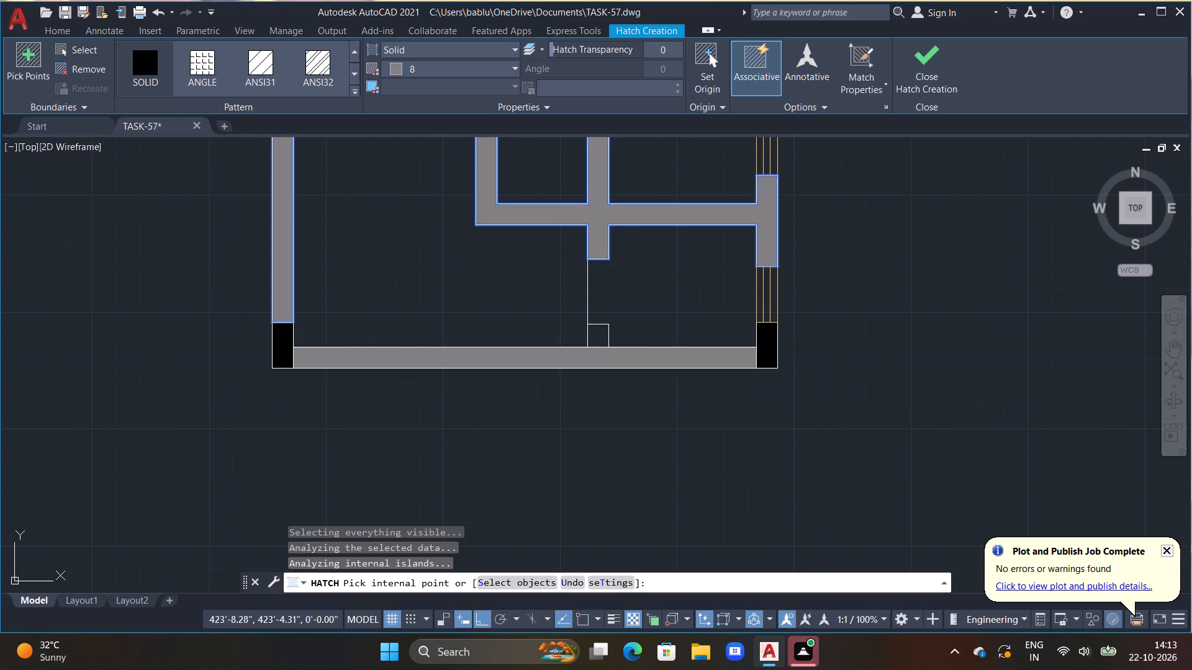
click(640, 359)
click(600, 338)
key(Escape)
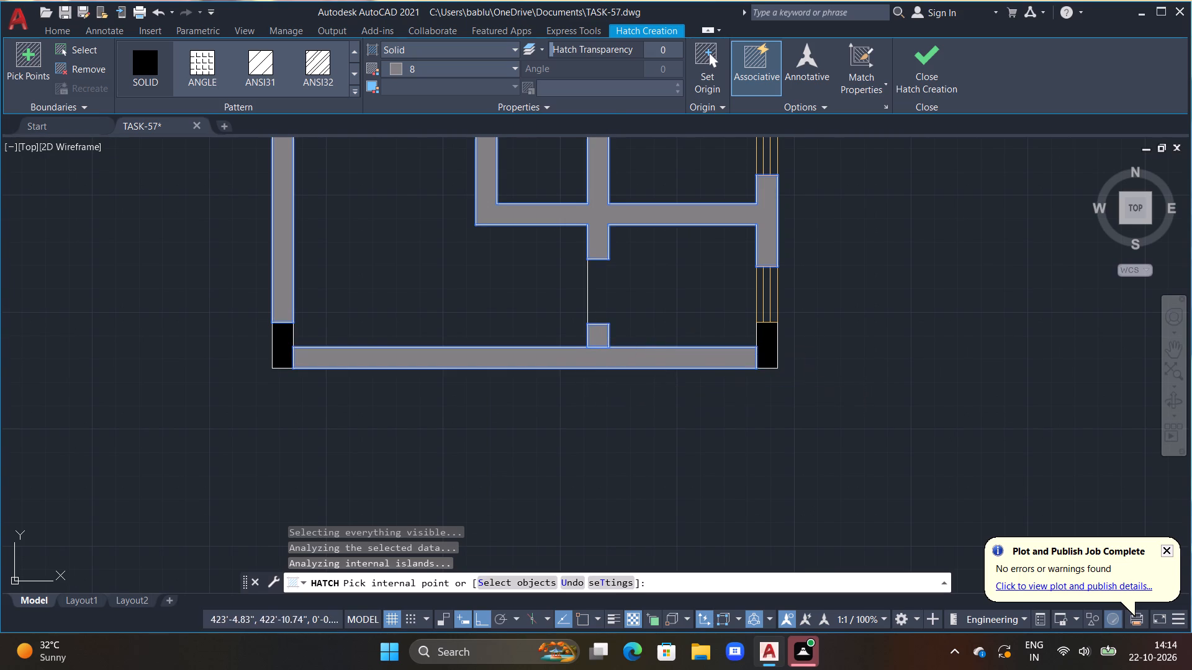
scroll(637, 367, down, 2)
scroll(685, 274, down, 1)
middle_drag(648, 257, 643, 365)
key(Escape)
key(Escape)
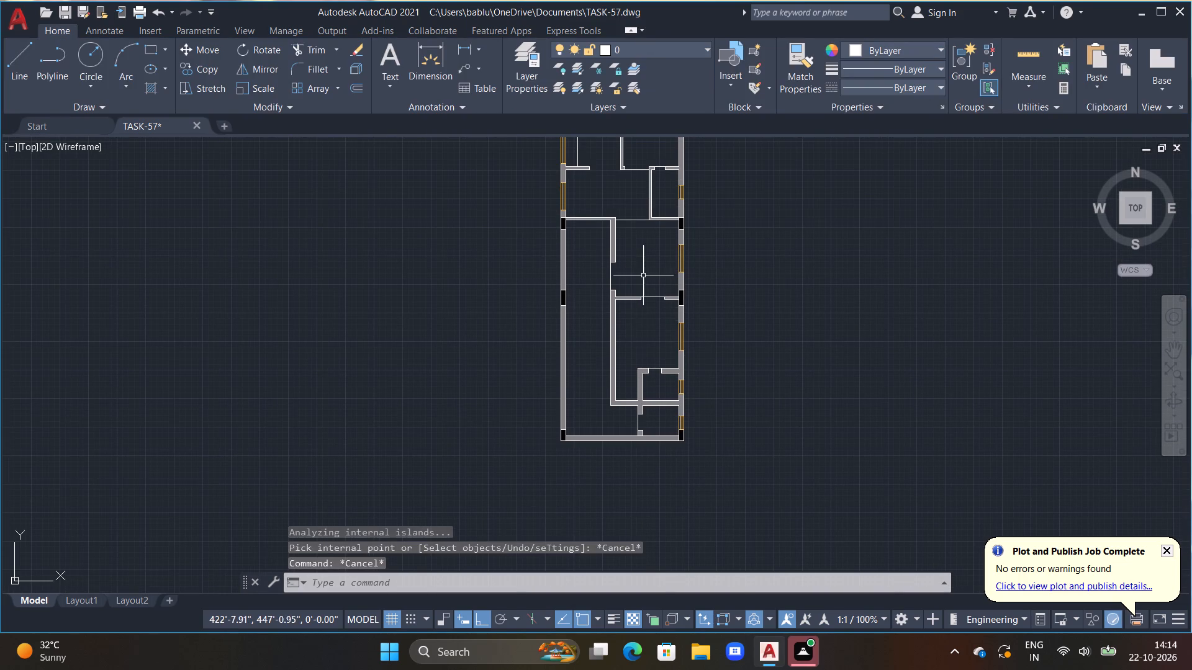
key(Escape)
Add a multiline text label in the upper-left room reading KITCHEN with 5'X10' on the second line.
middle_drag(644, 275, 662, 382)
scroll(646, 371, up, 1)
scroll(617, 354, down, 1)
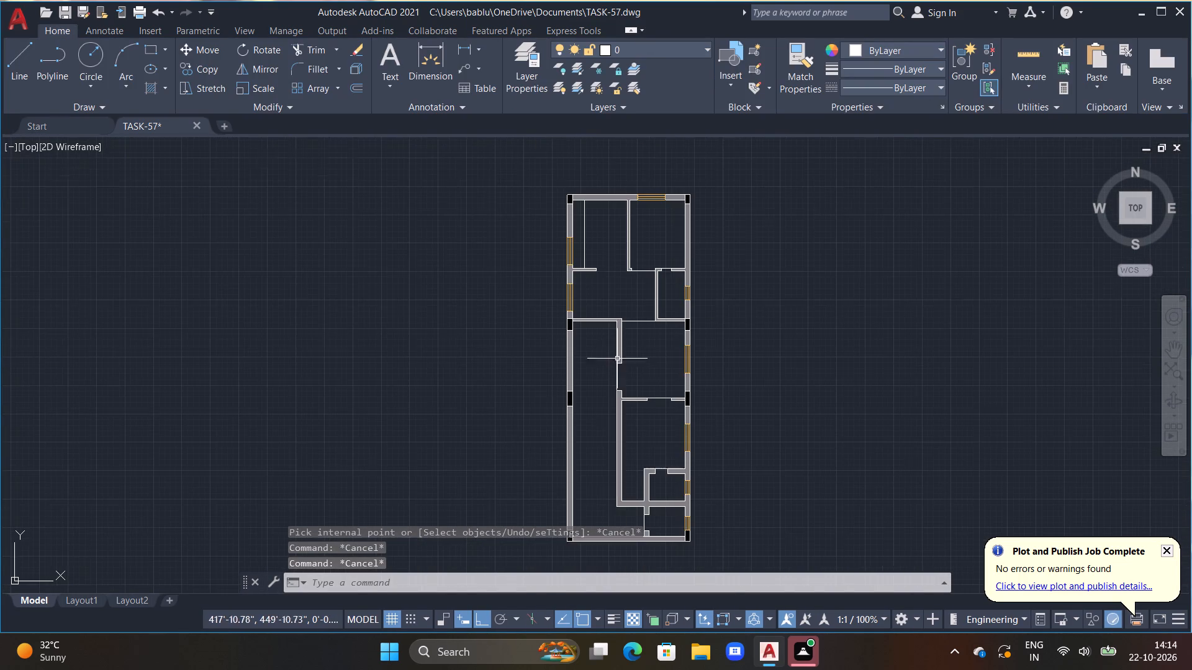
middle_drag(620, 364, 626, 336)
middle_click(626, 334)
scroll(433, 185, up, 1)
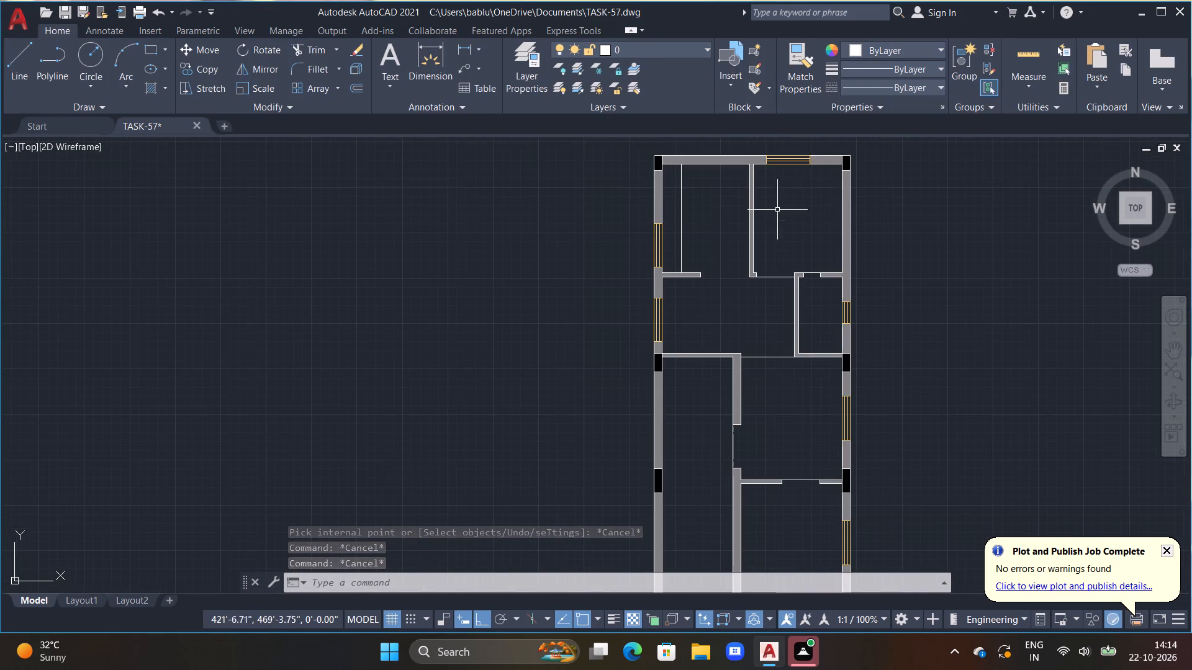
middle_drag(785, 231, 733, 317)
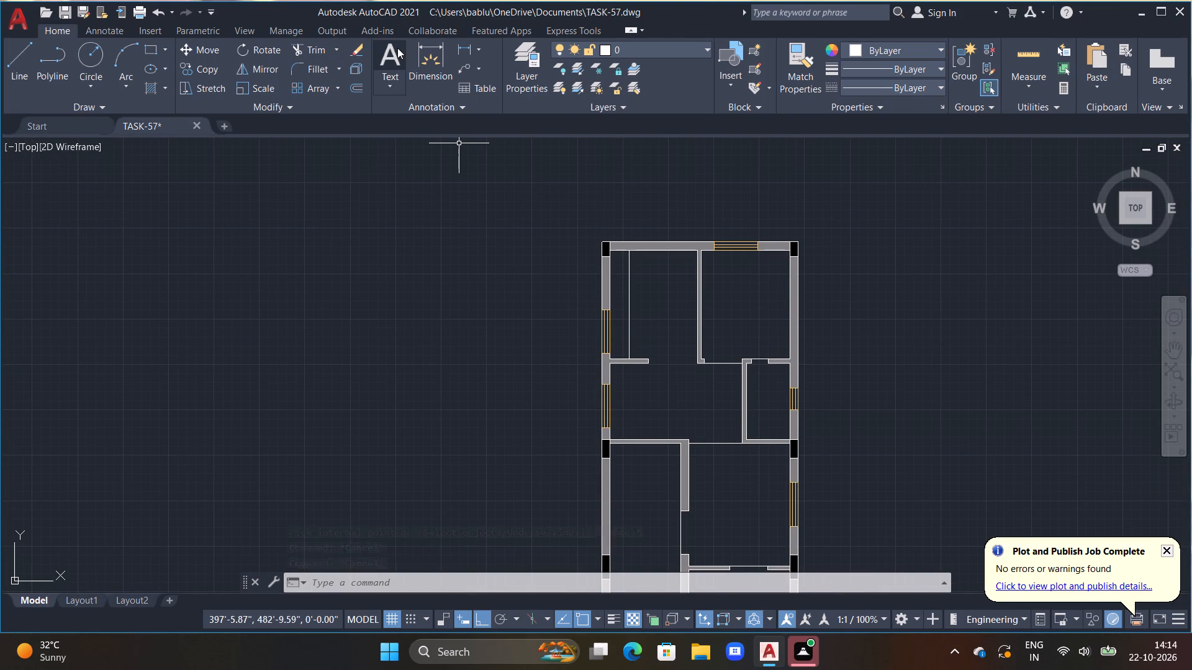
click(391, 50)
scroll(689, 307, up, 3)
drag(483, 211, 531, 250)
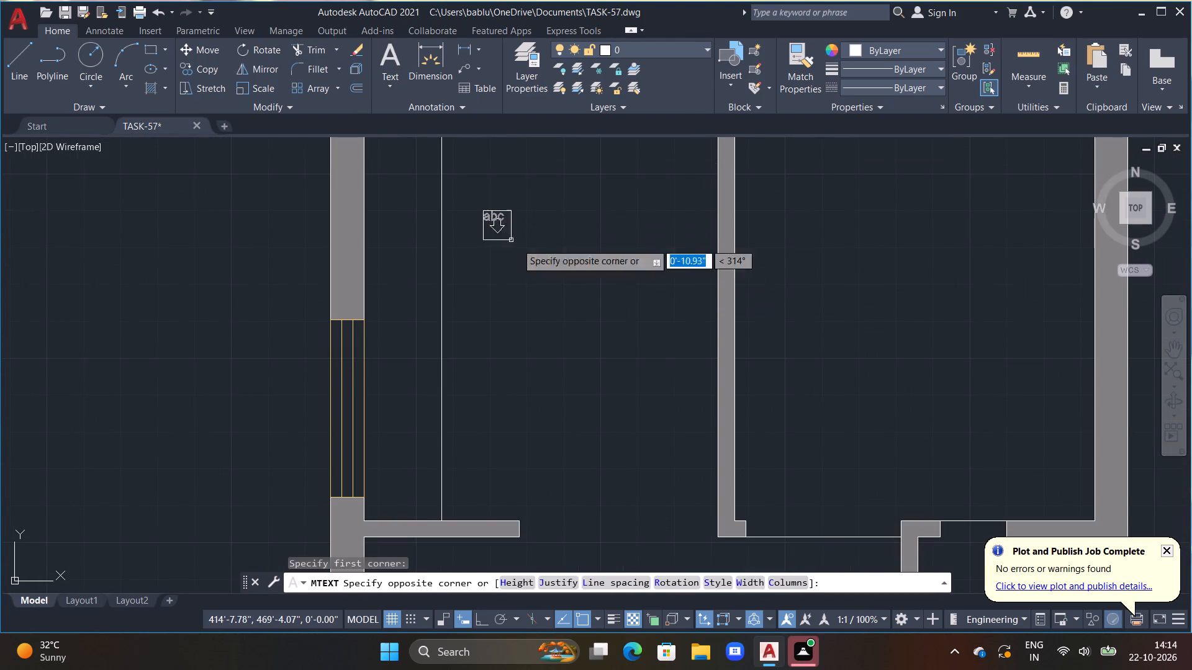
click(656, 322)
key(space)
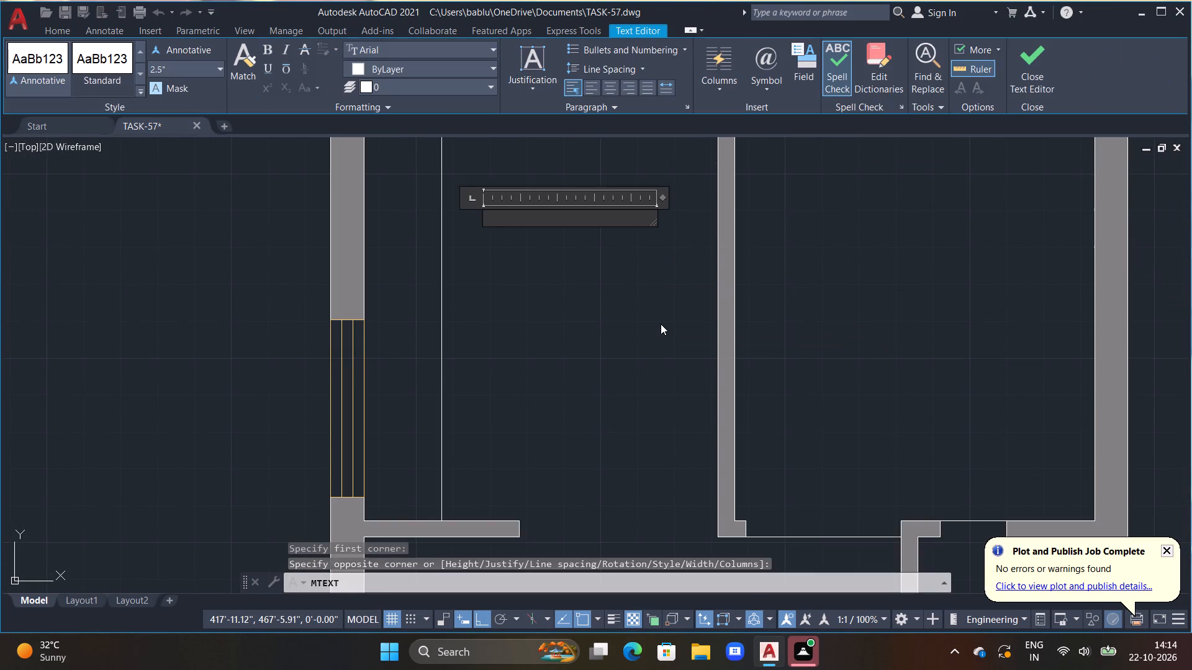
text(KITCHEN)
key(Return)
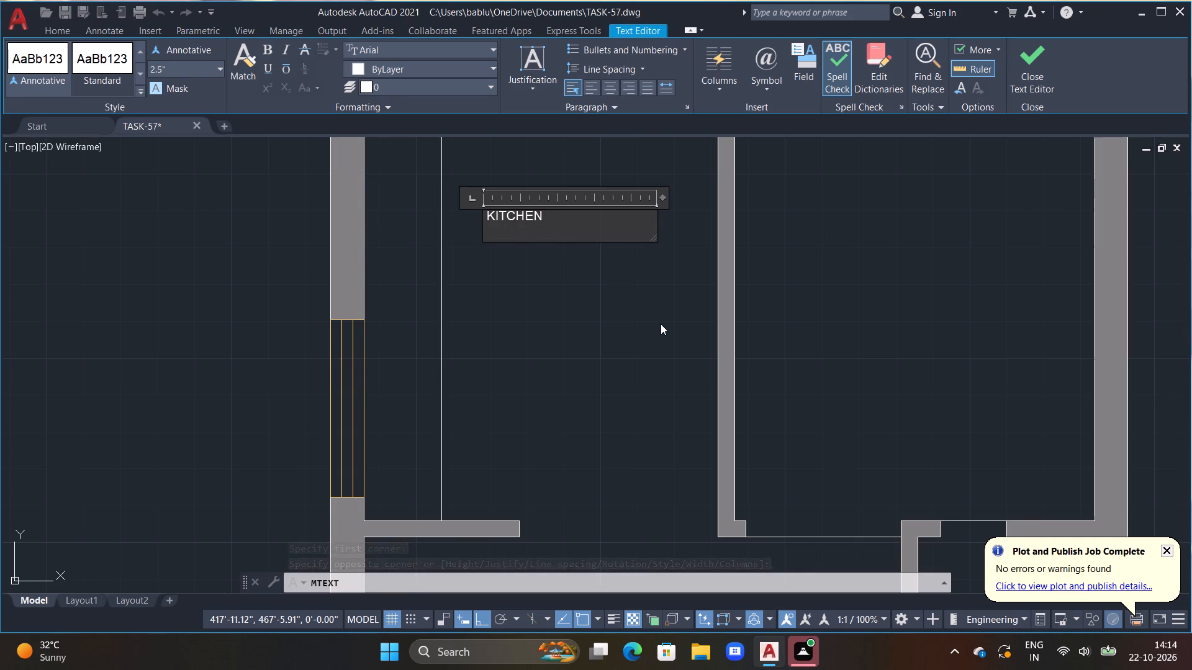
text(5'X10")
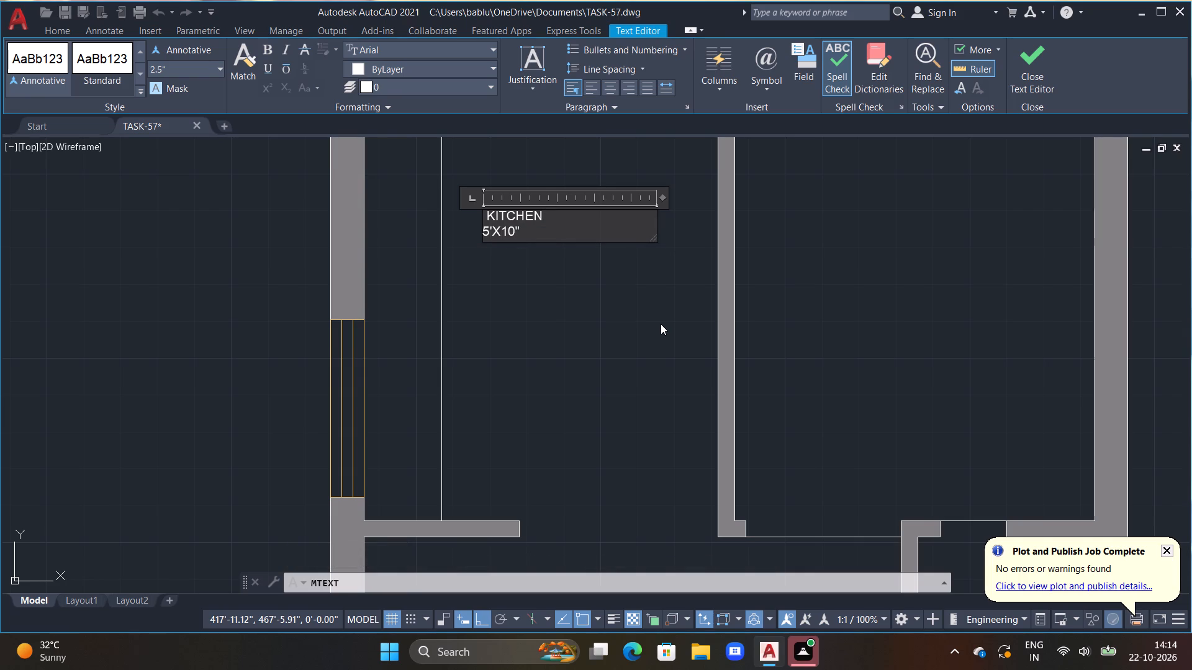
key(BackSpace)
key(apostrophe)
Indent the 5'X10' line with leading spaces so it sits centred beneath KITCHEN.
scroll(504, 192, up, 2)
scroll(440, 297, up, 1)
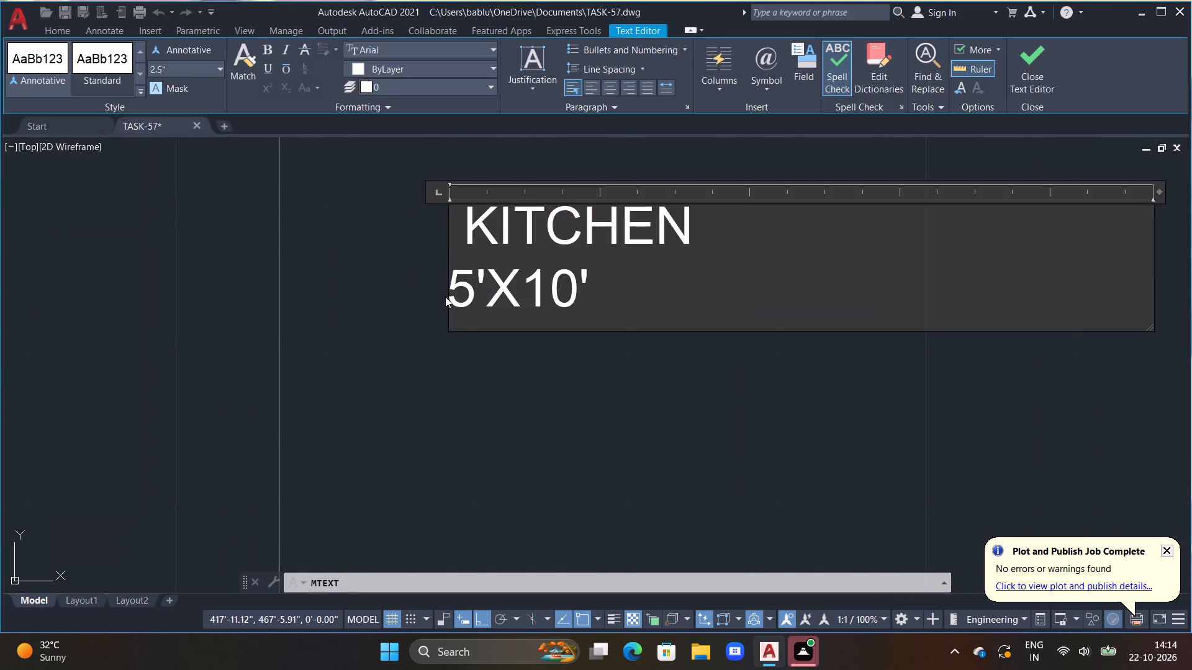
click(447, 298)
double_click(458, 297)
double_click(456, 284)
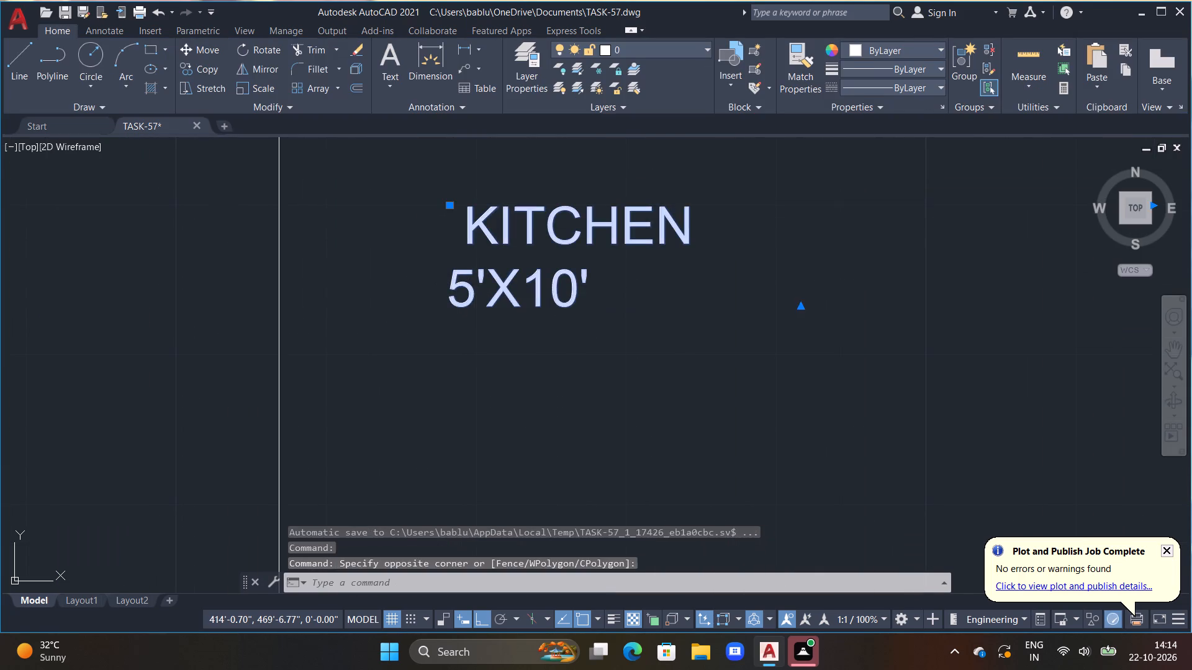
key(space)
key(space)
key(space)
click(428, 351)
Set the text height of the KITCHEN label to 9".
scroll(463, 339, down, 1)
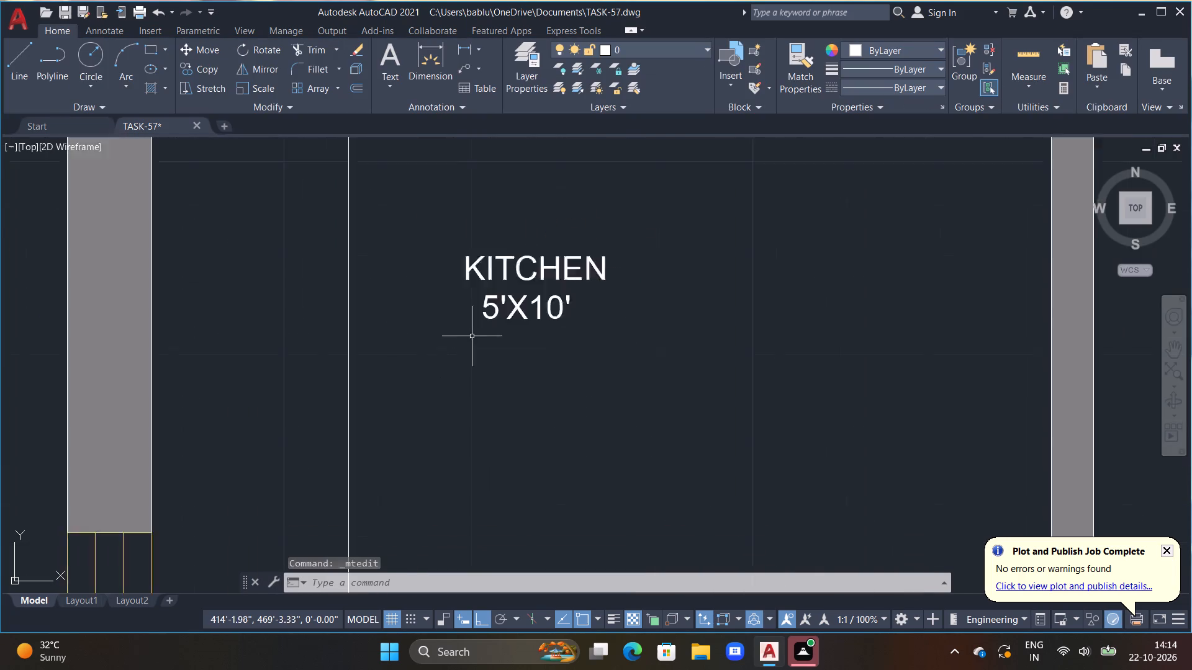
scroll(472, 336, down, 1)
click(514, 292)
right_click(513, 292)
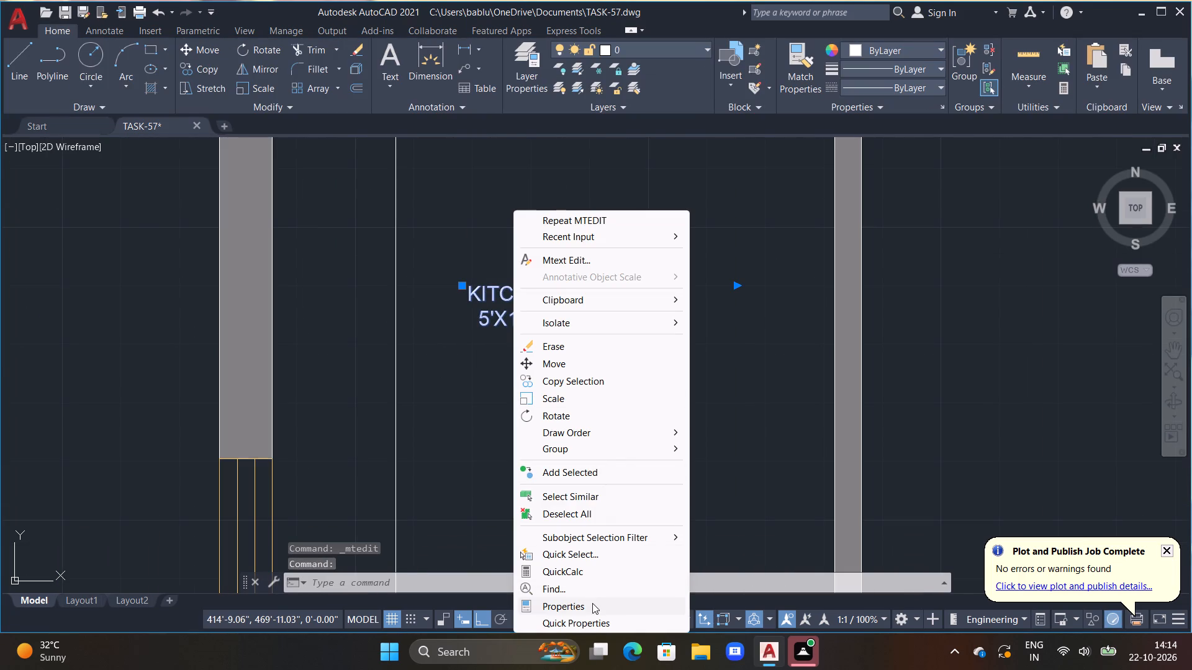
click(592, 606)
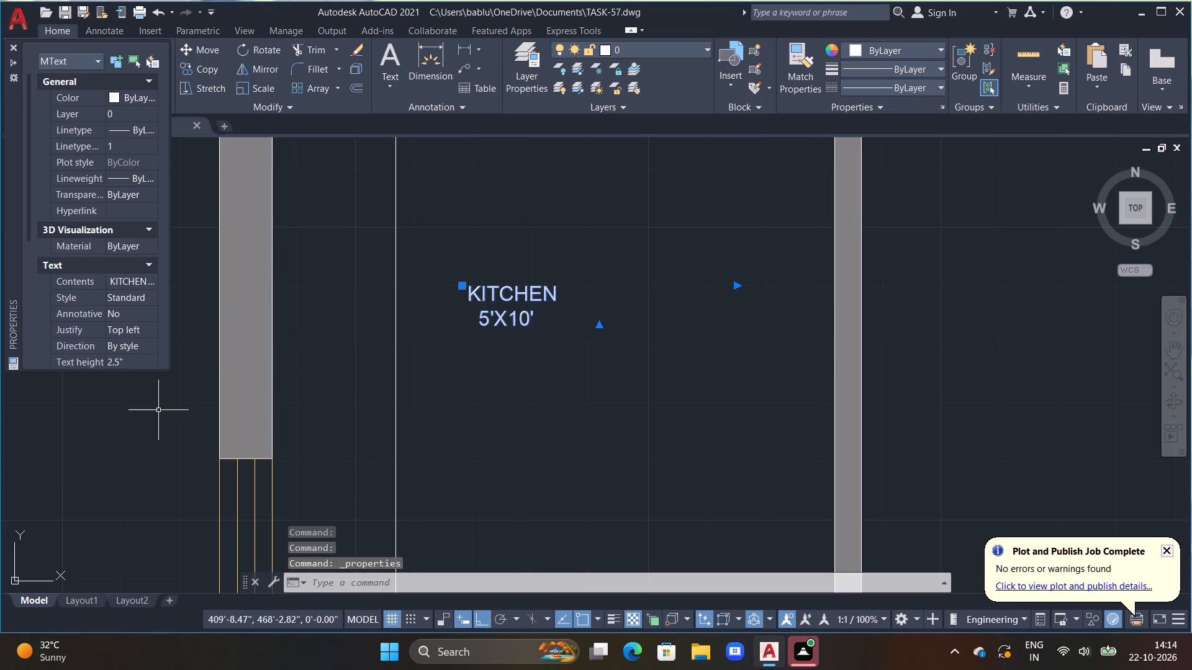
click(143, 362)
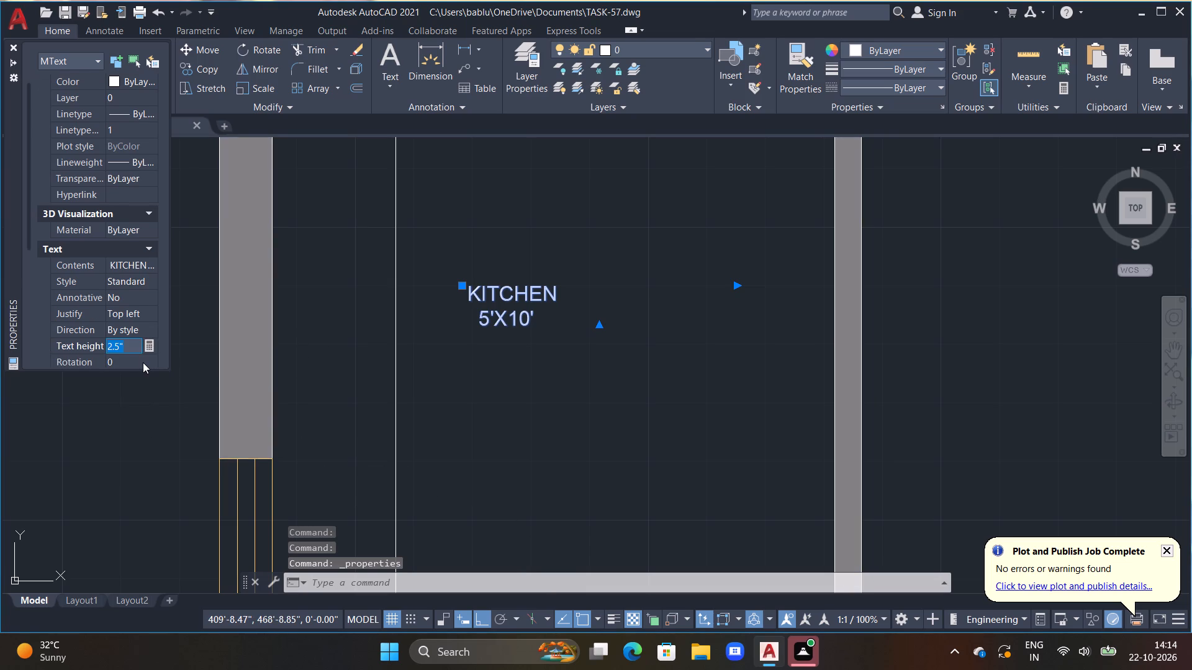
key(BackSpace)
key(9)
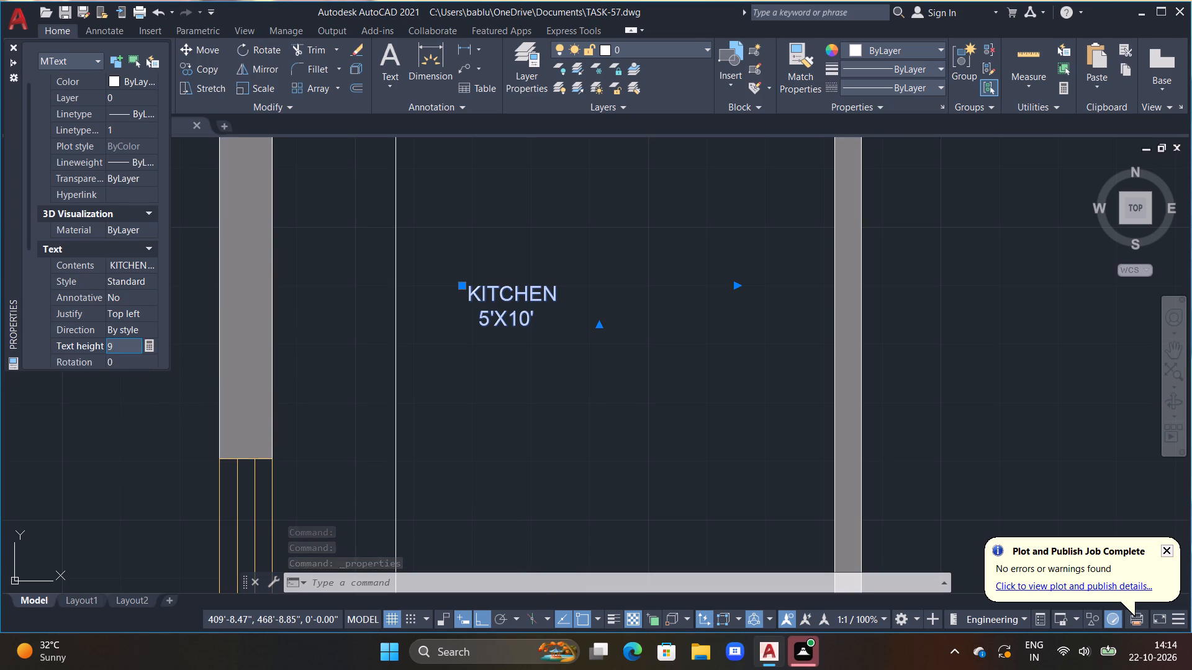
key(shift+quotedbl)
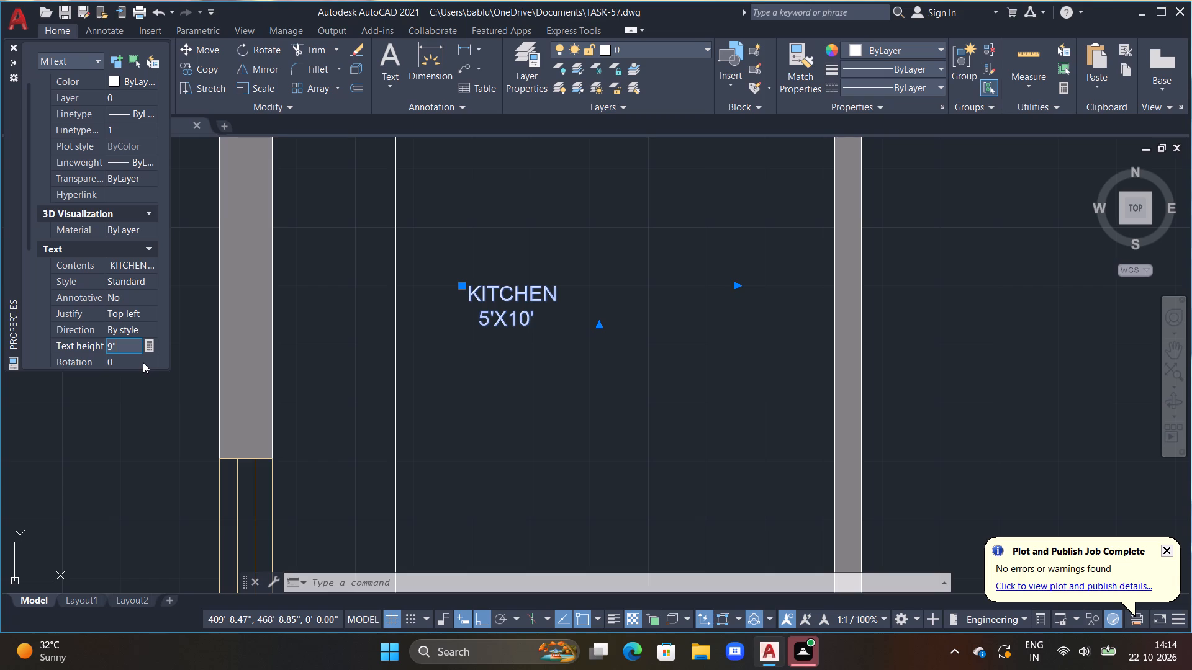
key(Return)
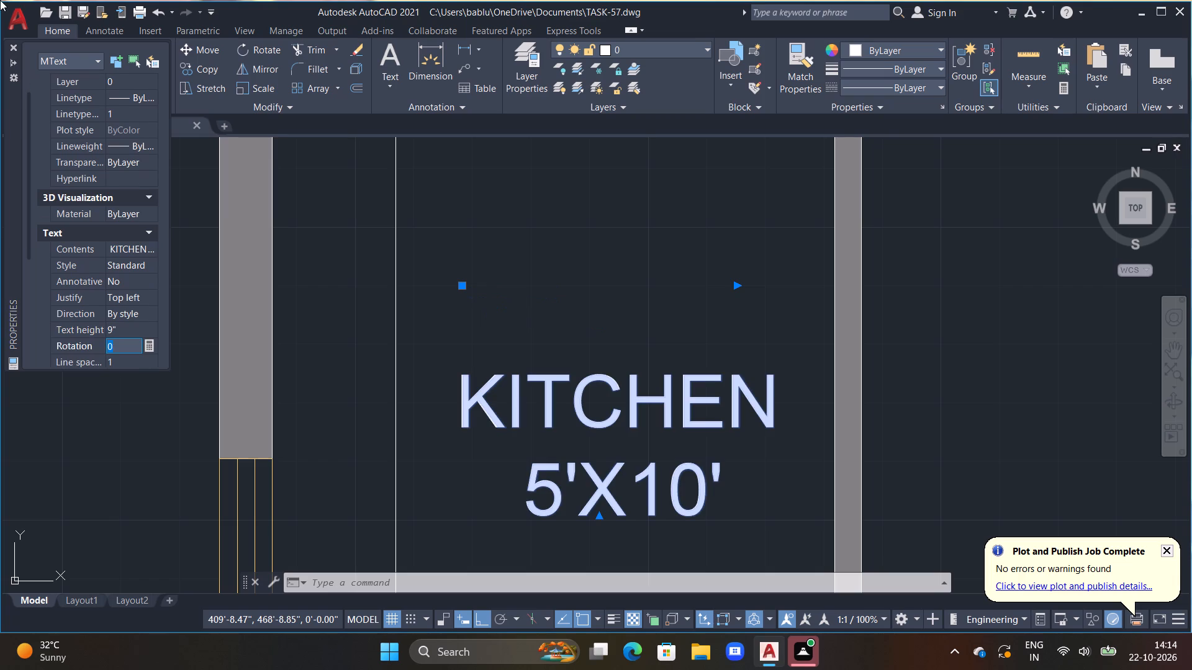
click(14, 45)
key(Escape)
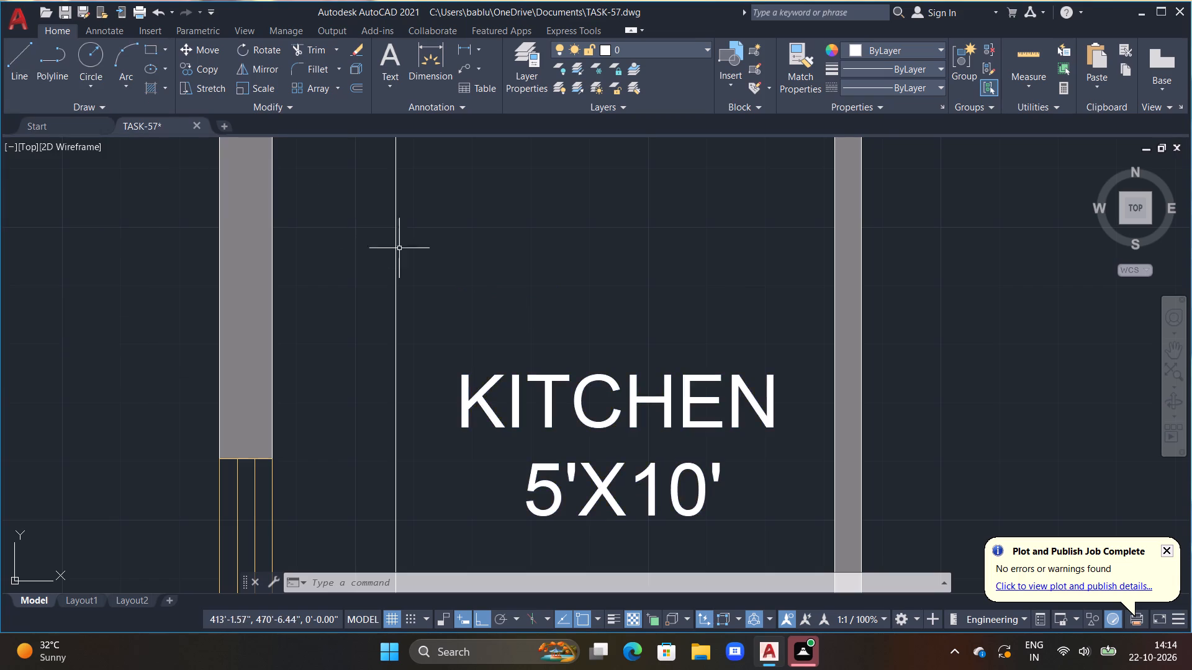
Copy the KITCHEN label into the upper-right room and into the room directly below the kitchen.
scroll(412, 262, down, 2)
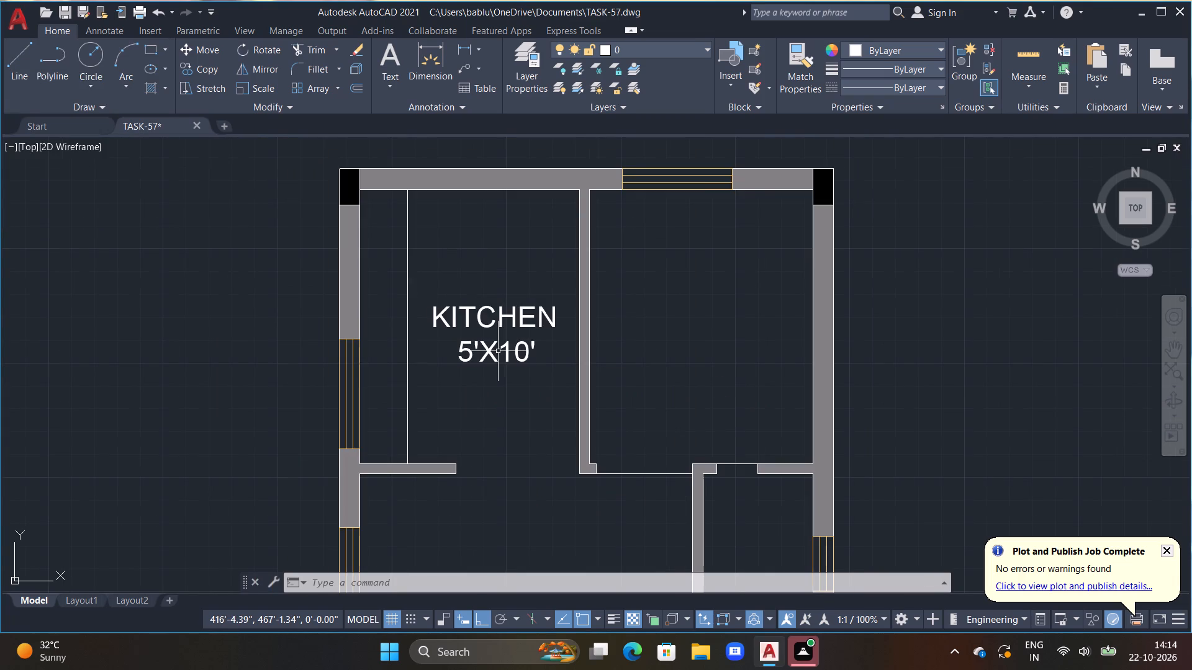
click(478, 358)
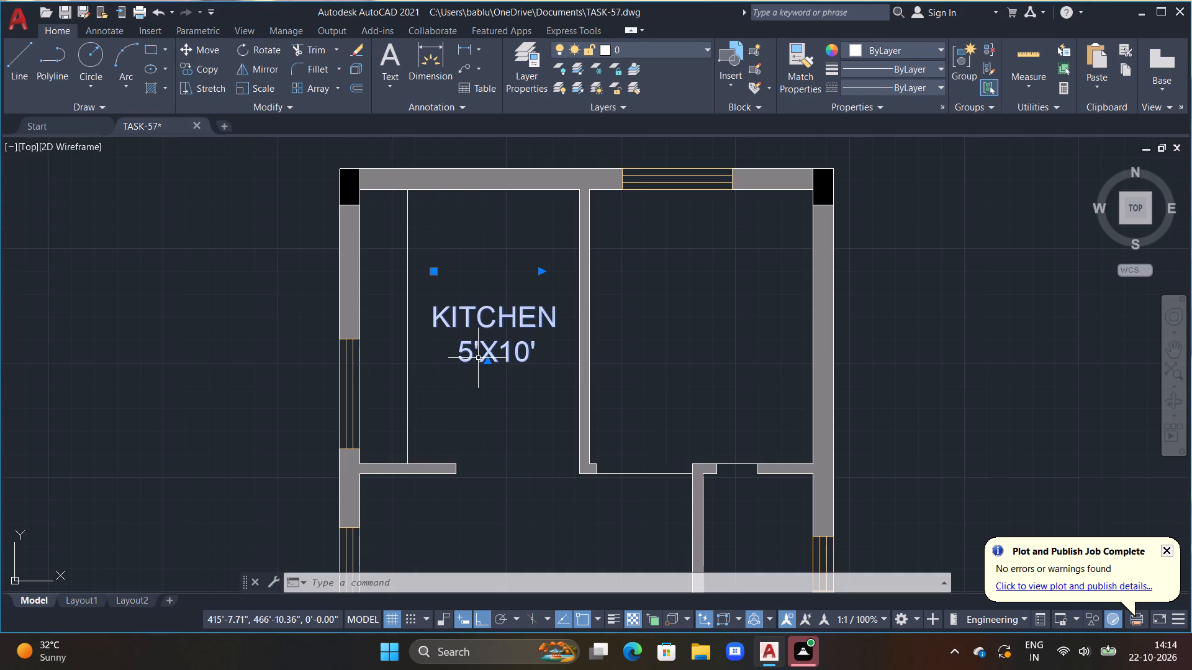
text(CO)
key(space)
click(476, 358)
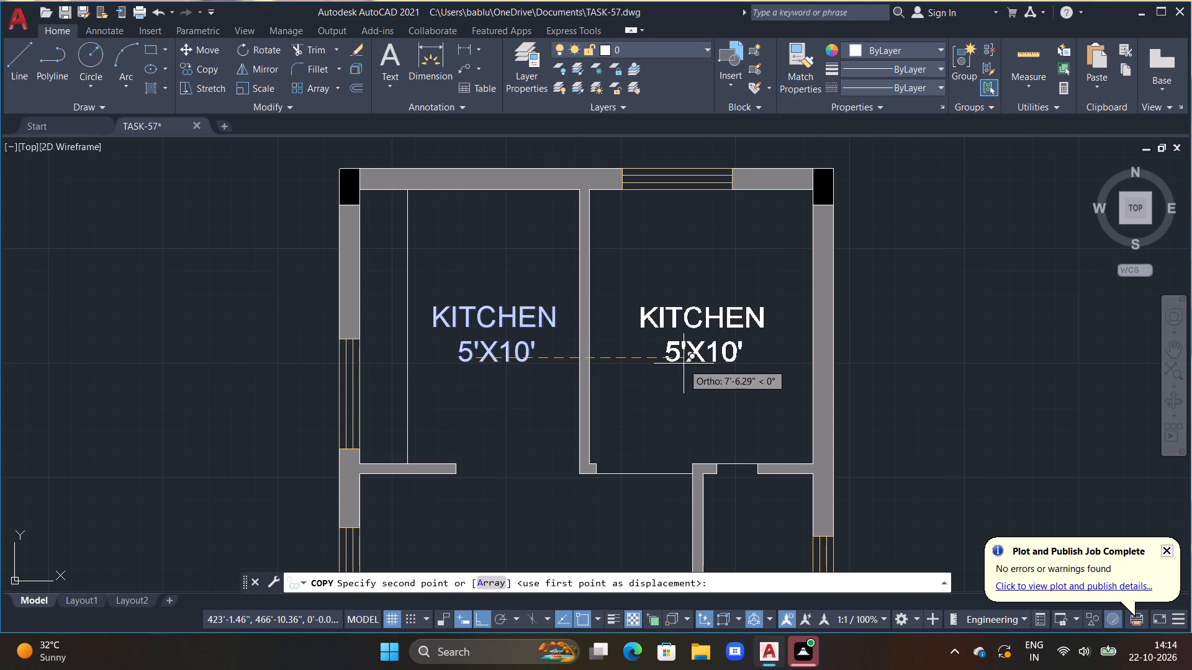
click(684, 364)
middle_drag(543, 474, 563, 332)
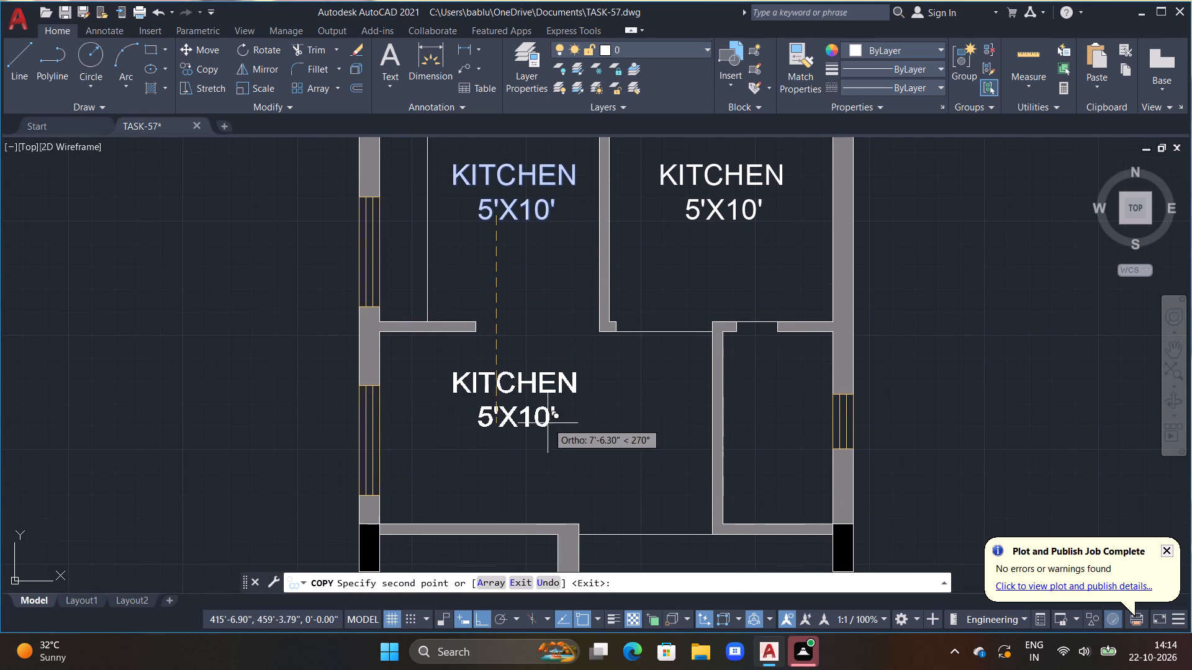
click(541, 440)
With Ortho off, place another copy of the KITCHEN label in the small room below the upper-right room.
middle_drag(562, 442, 557, 383)
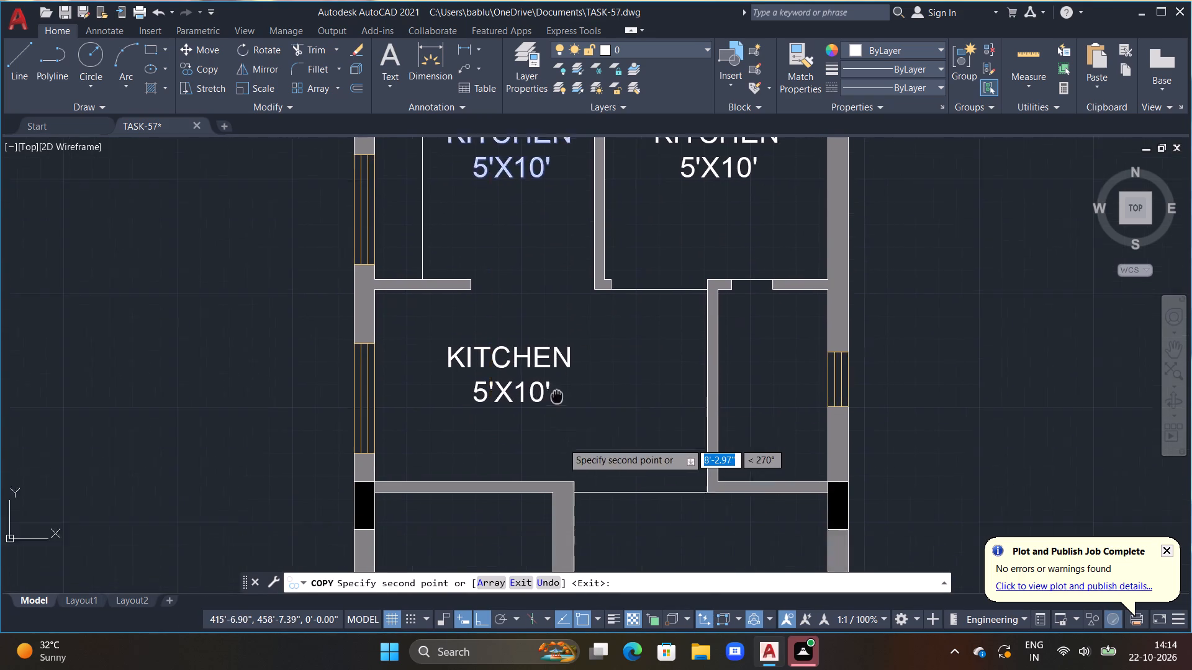
middle_drag(557, 383, 554, 292)
middle_drag(596, 444, 609, 360)
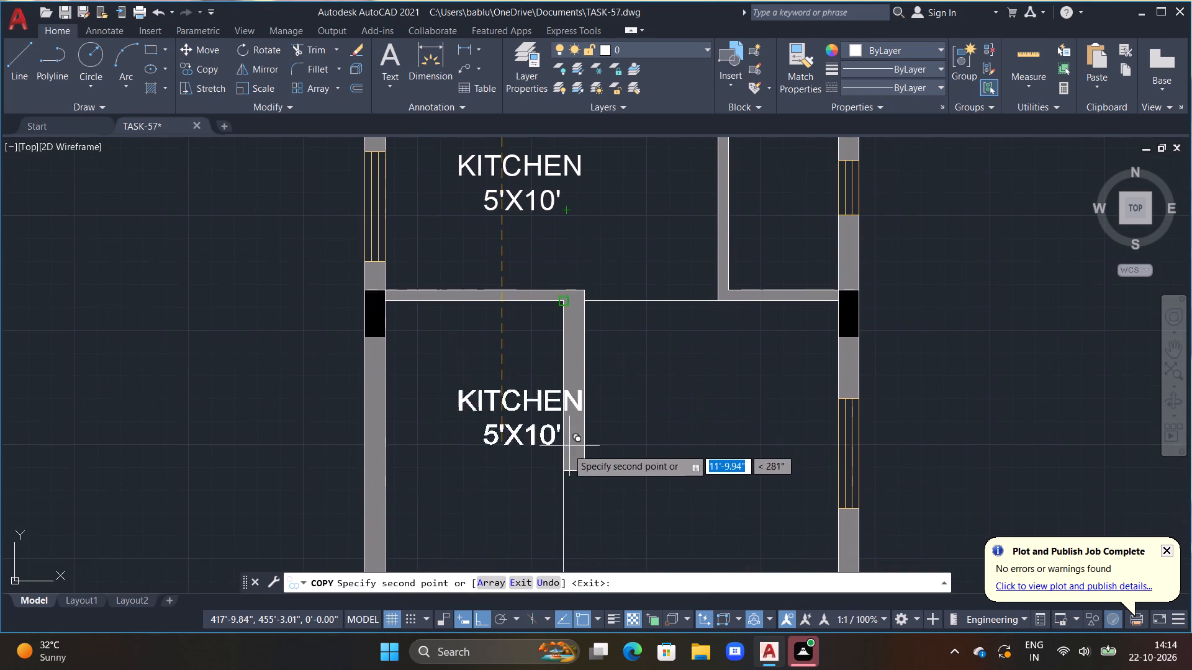
key(F8)
middle_drag(686, 370, 642, 579)
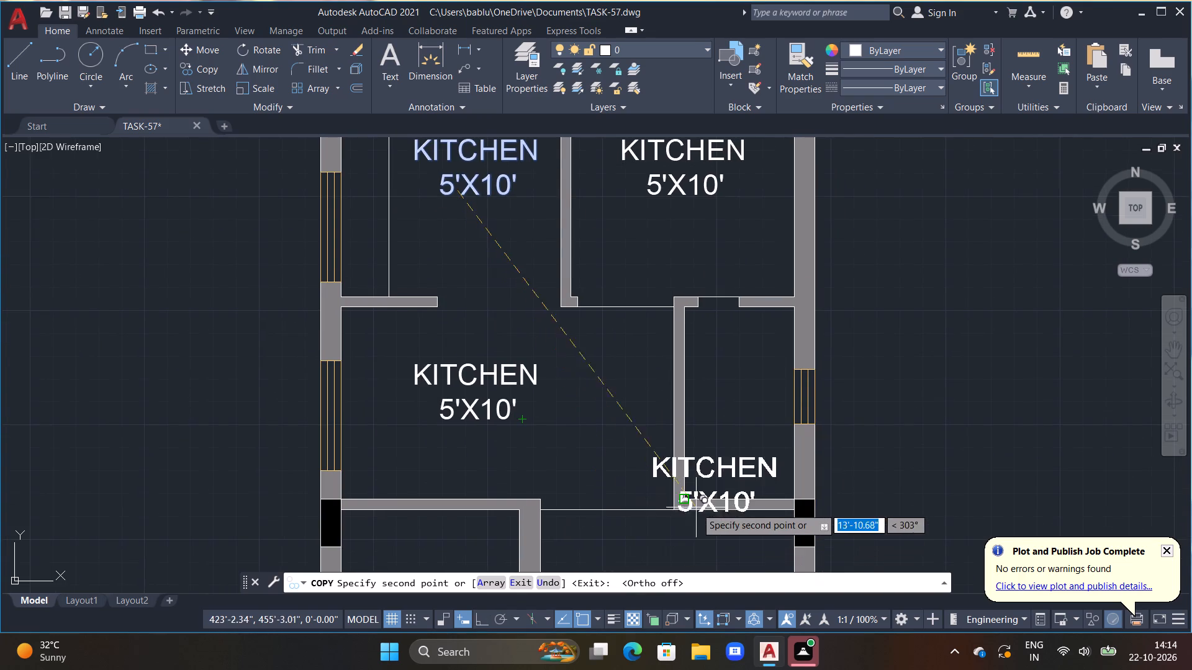
scroll(705, 463, up, 1)
scroll(722, 413, up, 1)
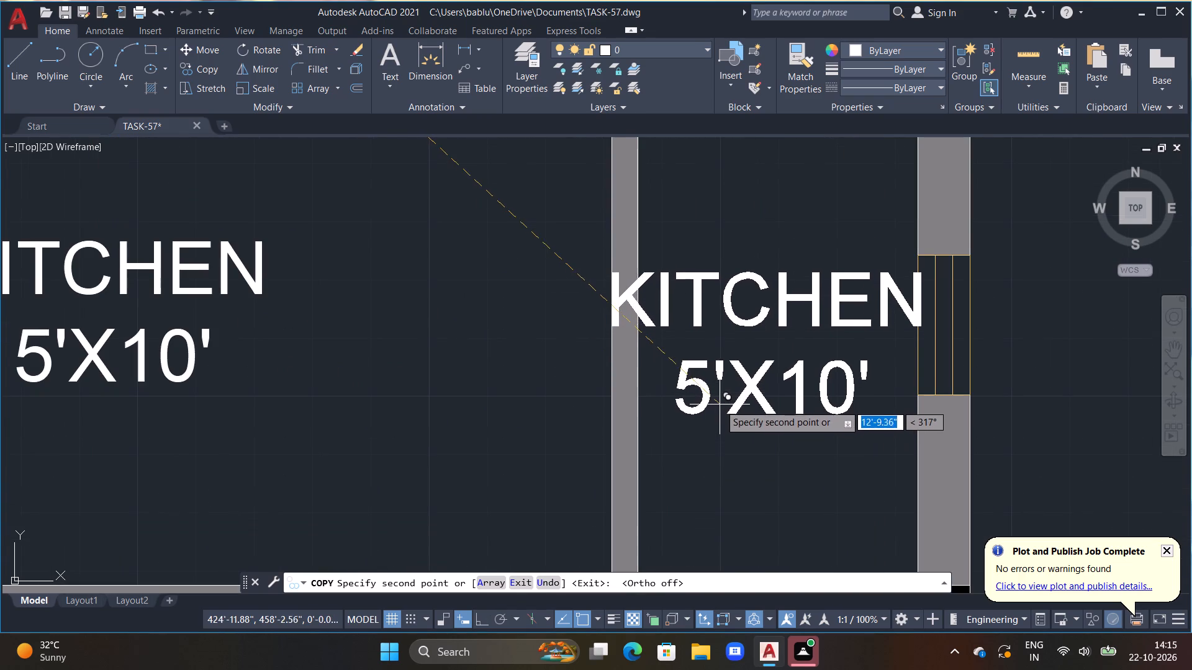
double_click(721, 396)
Place further label copies in the long narrow left-hand space and in the two middle rooms on the plan's right side.
scroll(714, 406, down, 4)
middle_drag(618, 465, 614, 333)
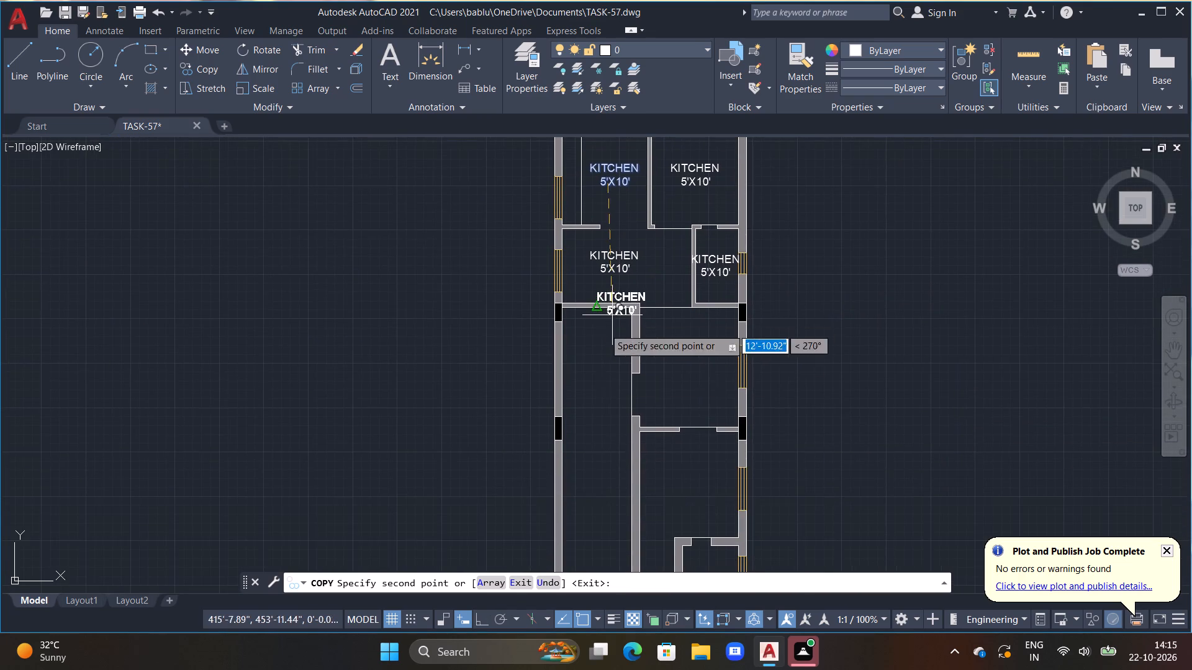
scroll(575, 490, up, 3)
middle_drag(584, 471, 586, 272)
scroll(587, 269, down, 3)
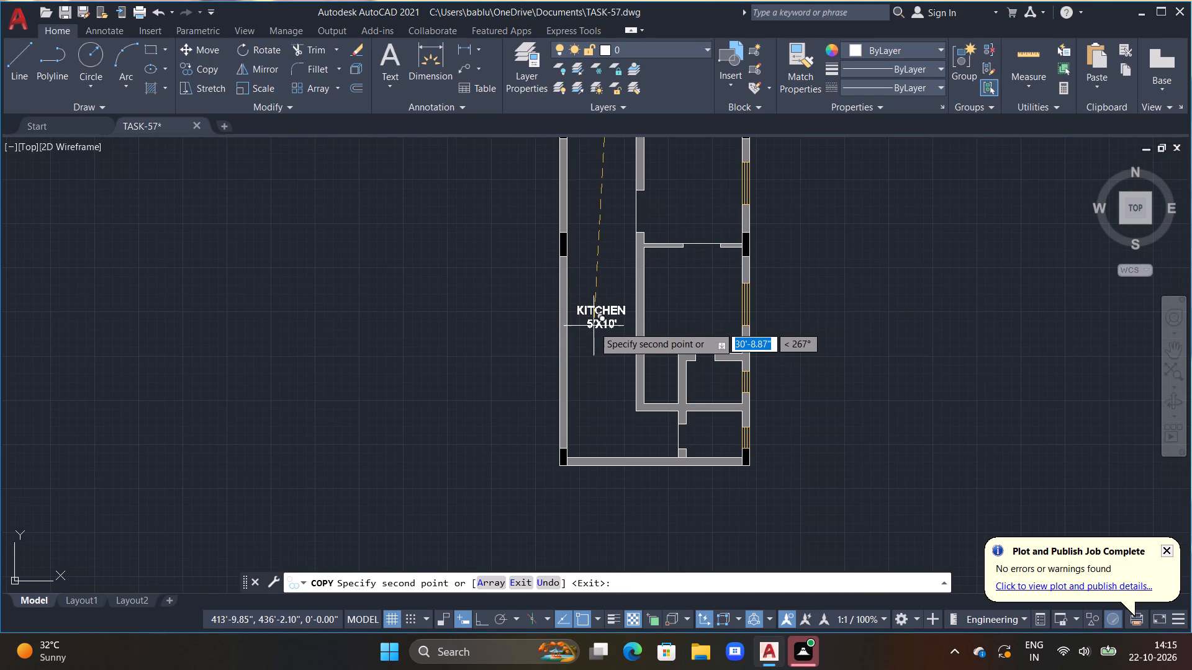
click(594, 323)
click(678, 307)
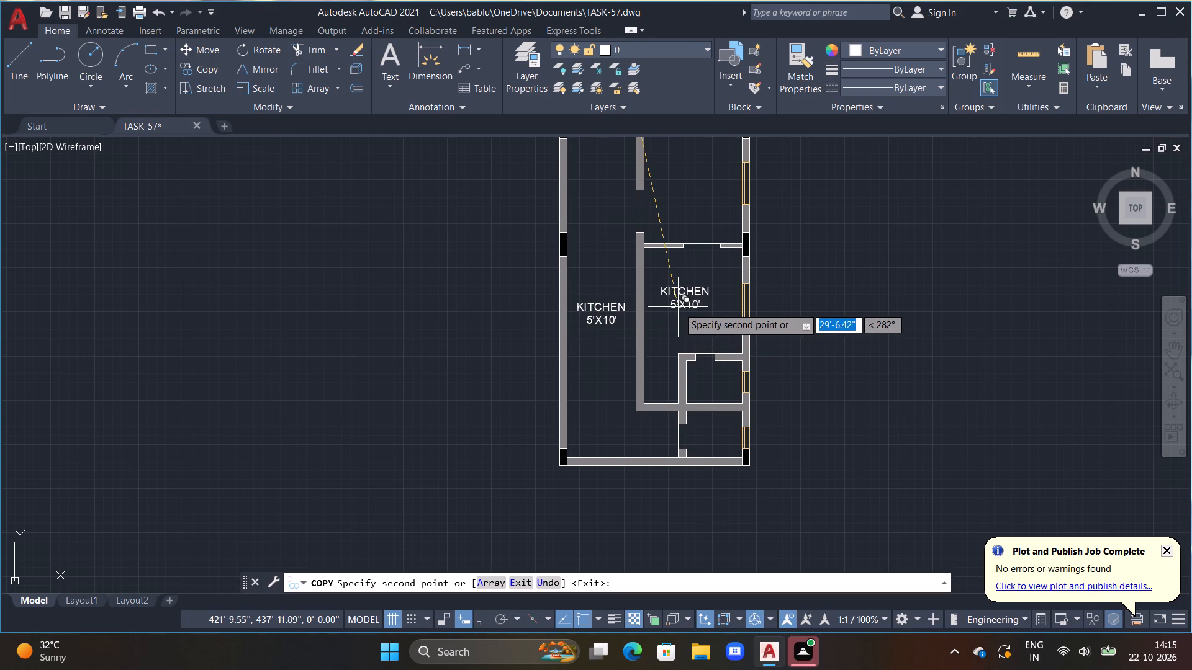
middle_drag(703, 243, 690, 362)
click(675, 310)
Place label copies in the small bottom-right room and in the open space beside it along the bottom wall.
middle_drag(680, 403, 680, 402)
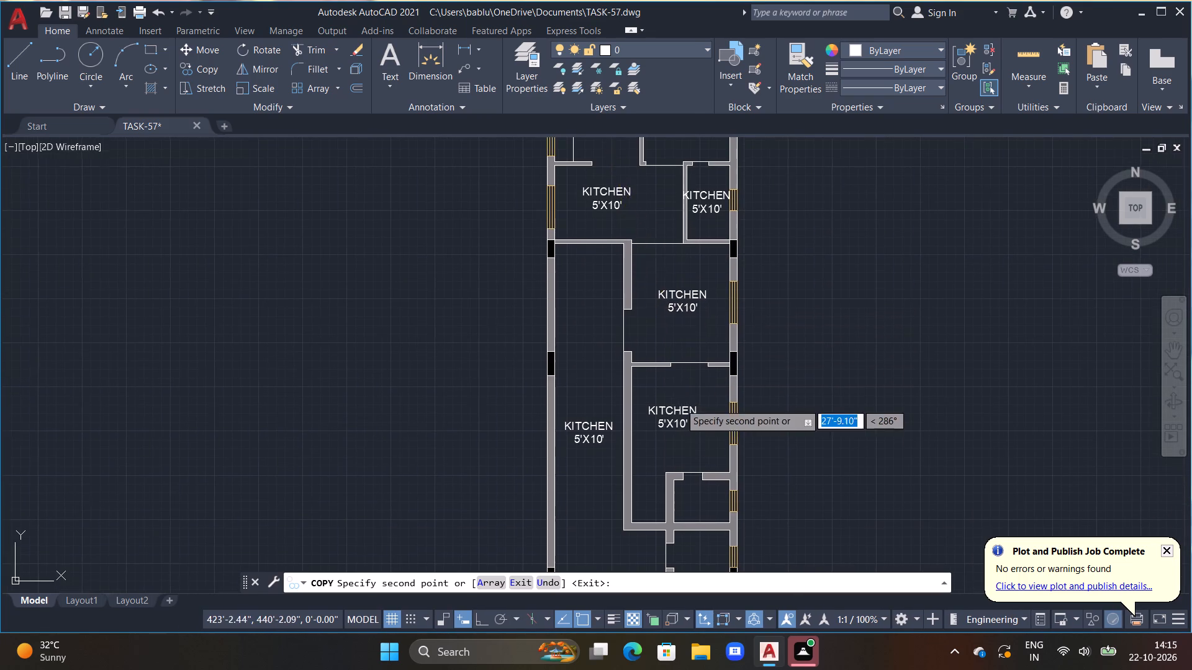
middle_drag(680, 402, 659, 292)
scroll(659, 292, up, 1)
middle_drag(683, 461, 666, 331)
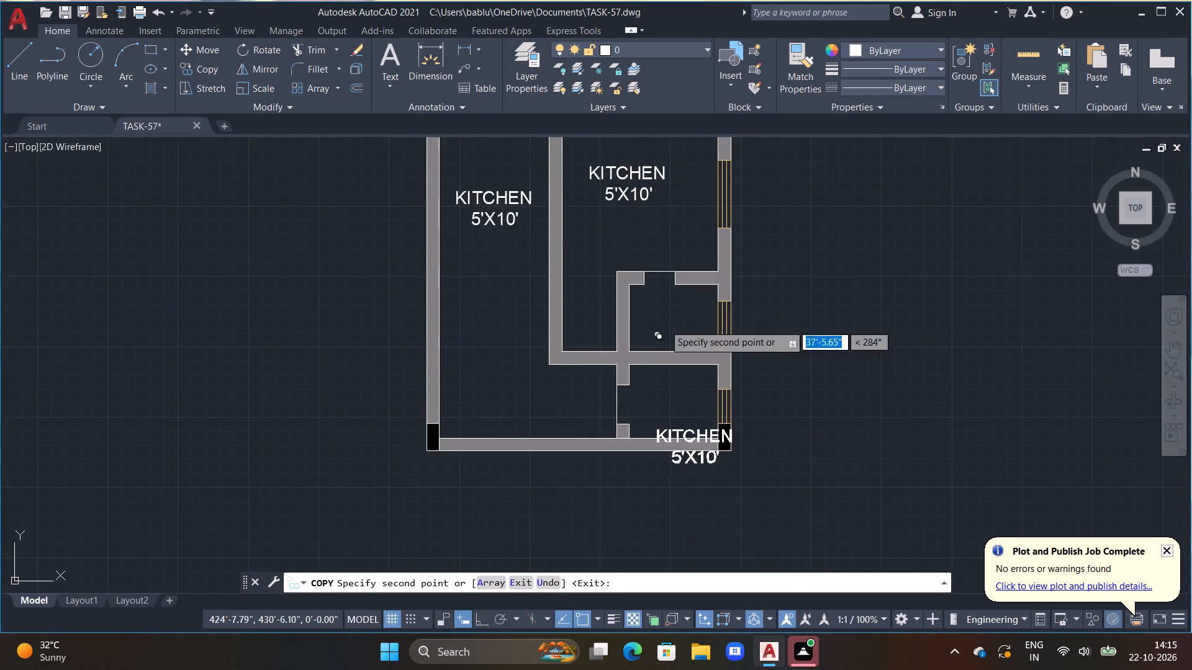
scroll(668, 377, up, 2)
click(650, 485)
scroll(561, 498, down, 2)
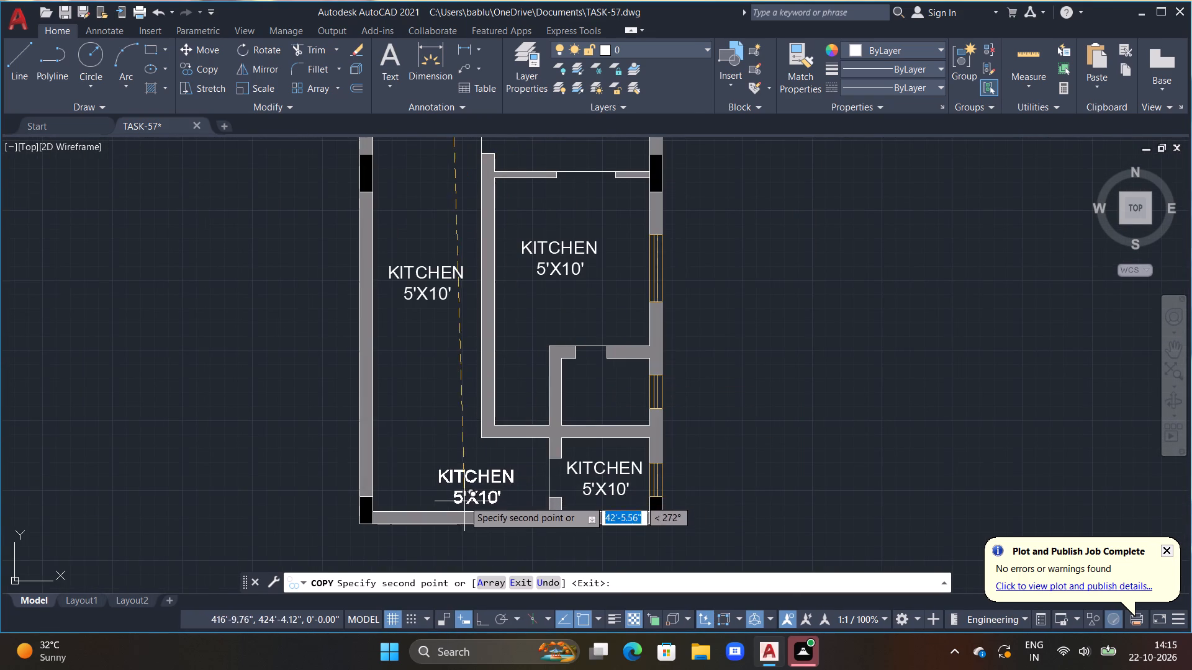
double_click(452, 493)
Place a last copy of the label outside the plan, above the top wall, and finish copying.
middle_drag(460, 488, 488, 266)
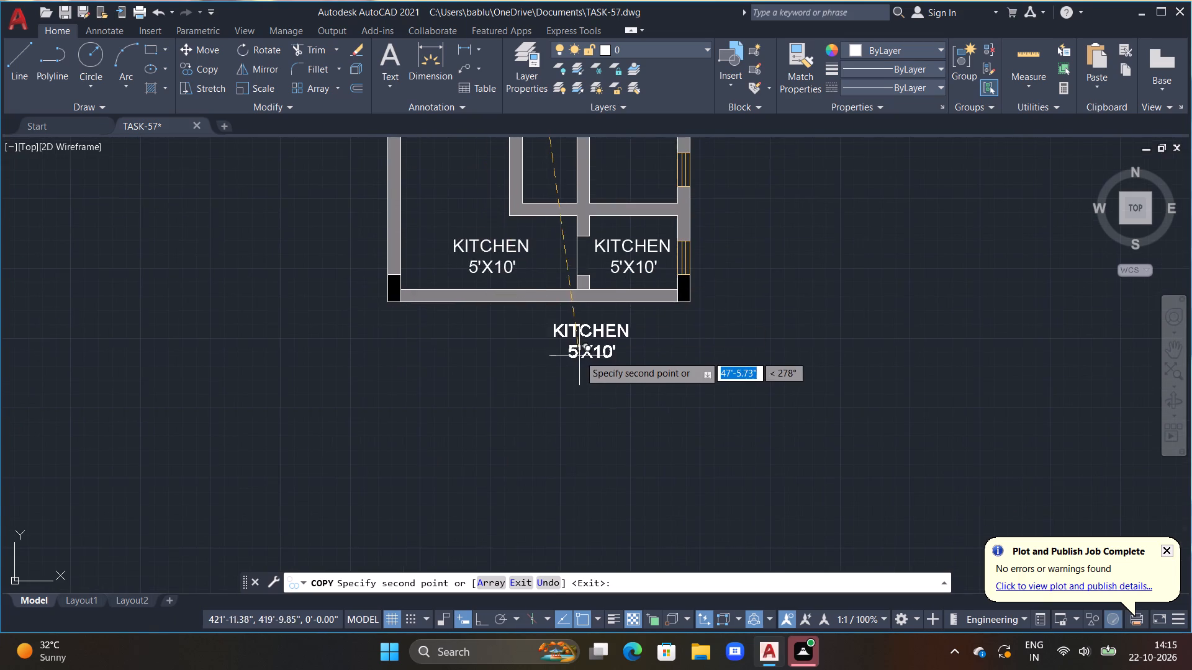
scroll(579, 355, down, 1)
middle_drag(611, 285, 693, 669)
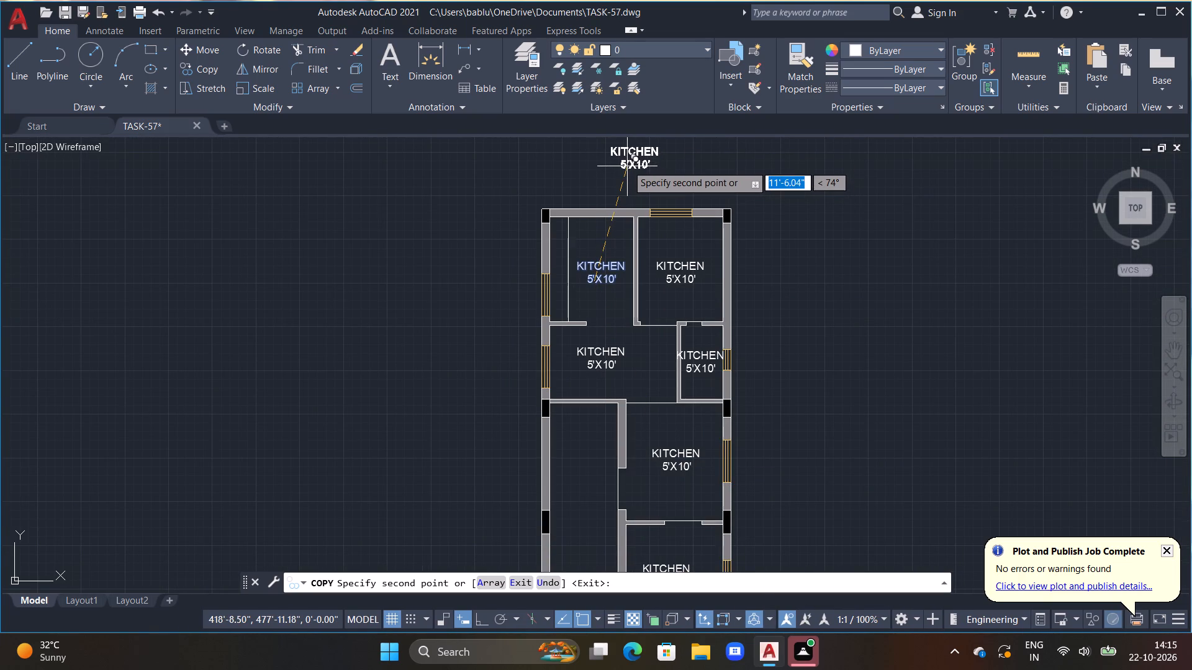
click(627, 165)
key(Escape)
Replace the label beside the bottom-right room with BALCONY and 10'X4' on the second line, widening its text frame.
middle_drag(661, 383, 591, 182)
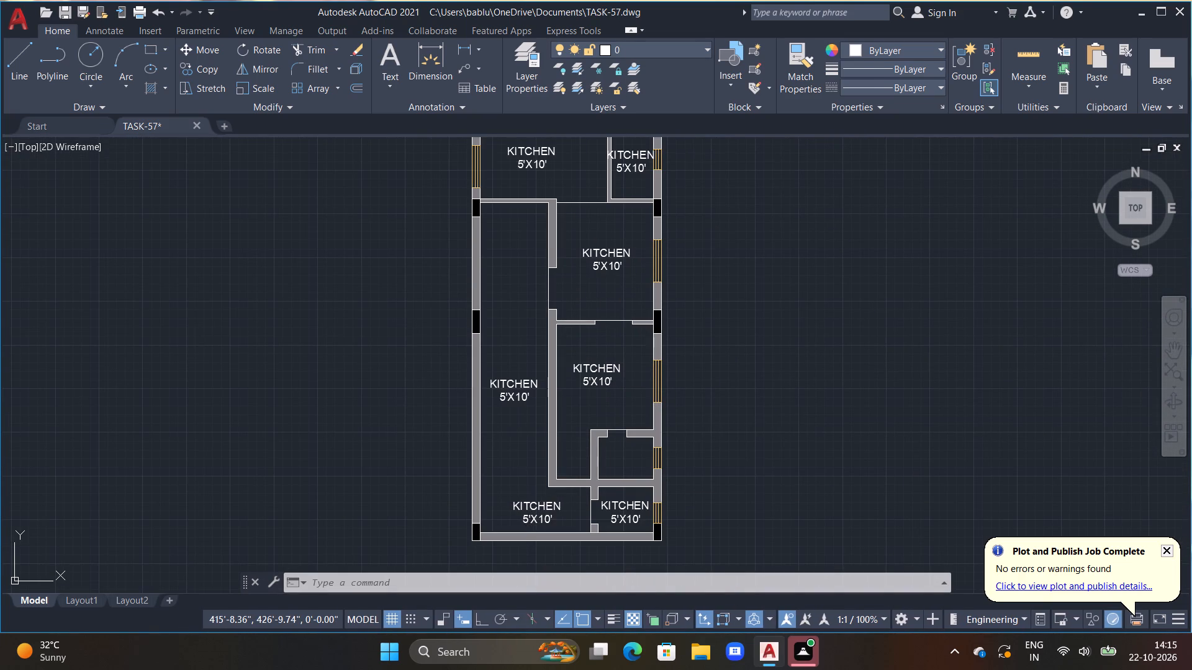
double_click(526, 501)
scroll(527, 501, up, 2)
middle_drag(559, 509, 577, 376)
scroll(562, 509, up, 1)
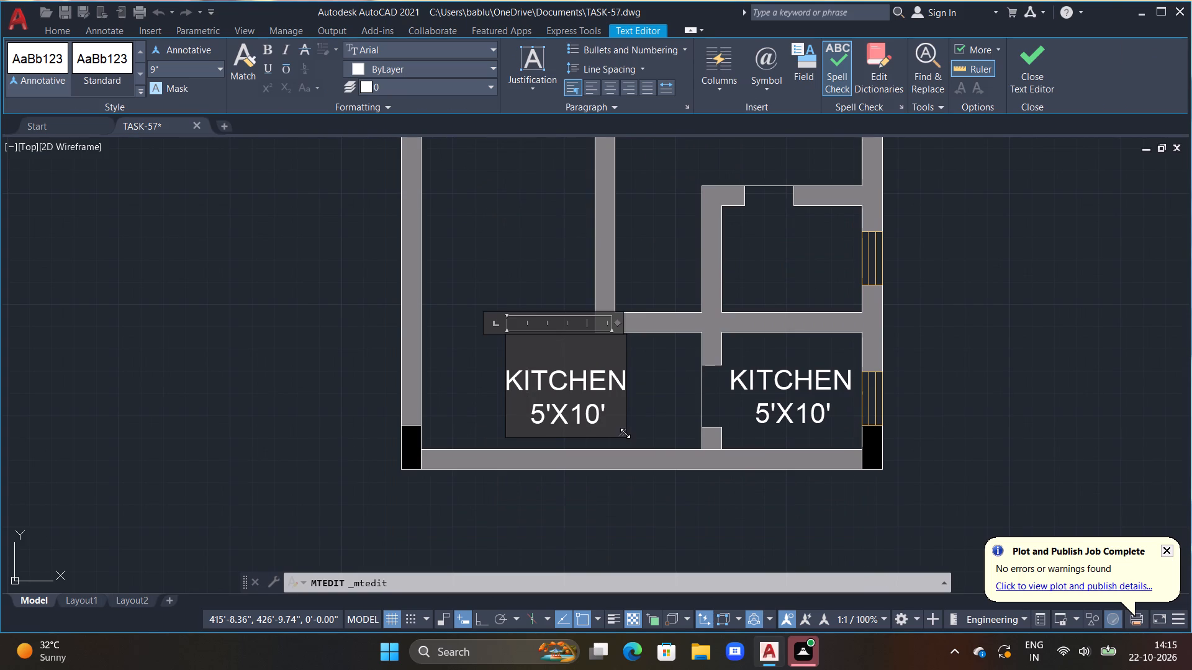
drag(625, 433, 955, 555)
drag(627, 387, 461, 340)
key(BackSpace)
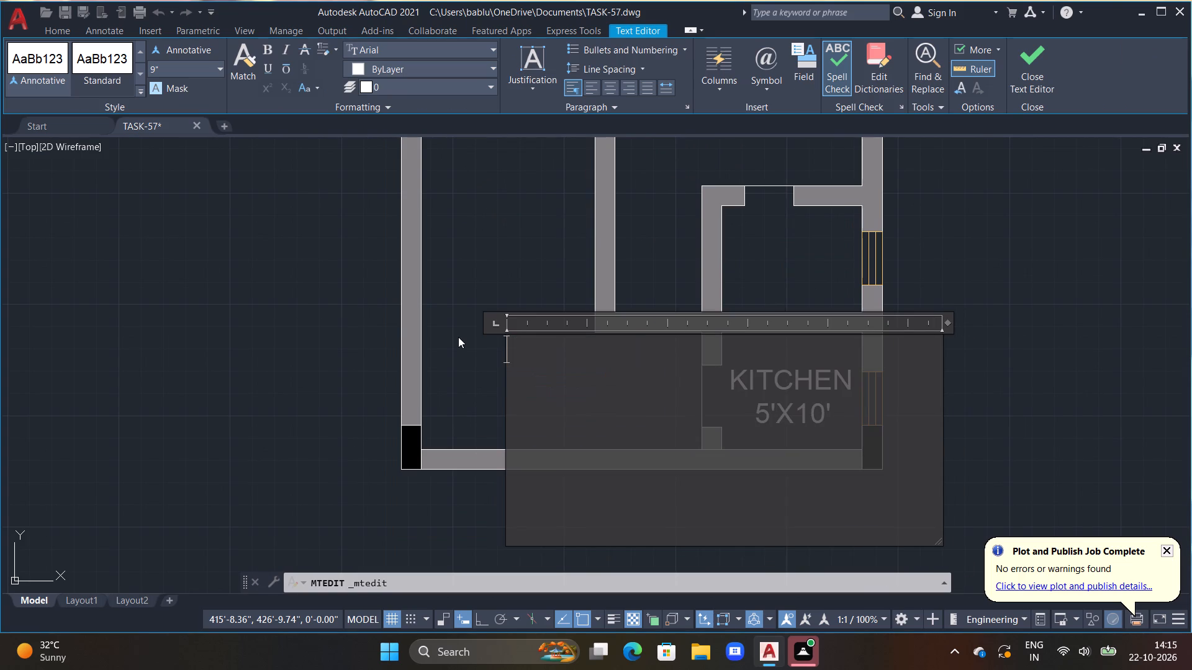
key(space)
text(BALCONY)
key(Return)
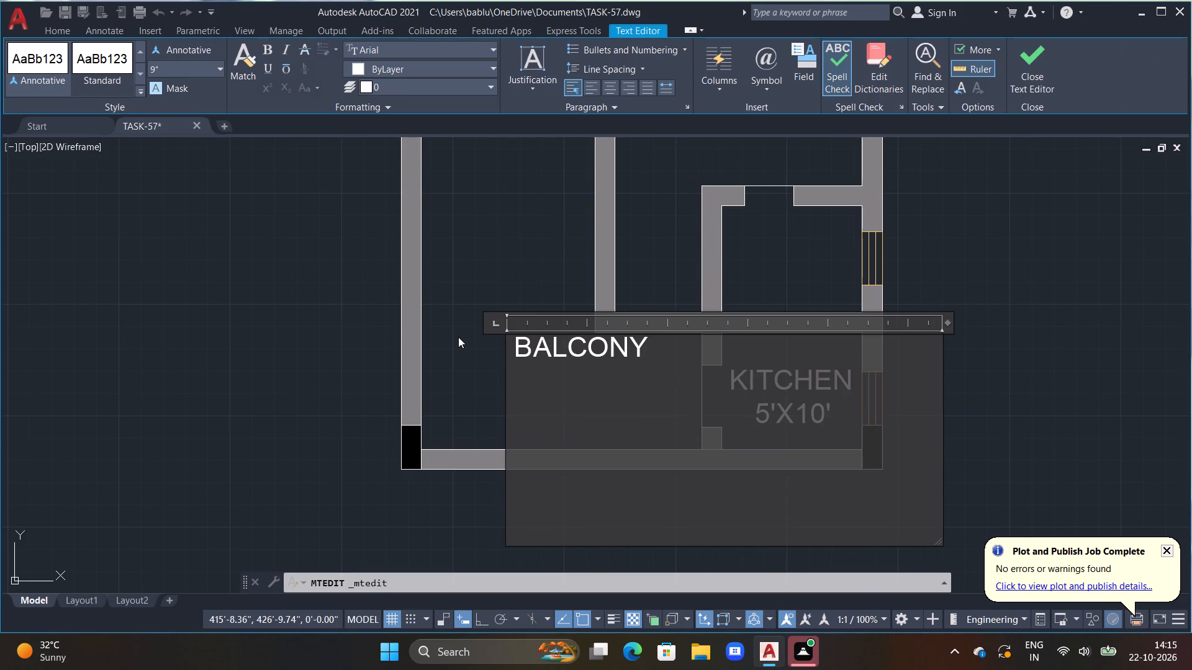
text(10')
key(x)
text(4')
Indent the 10'X4' line with leading spaces so it sits centred beneath BALCONY.
key(Left)
key(Left)
key(Left)
key(Left)
key(Left)
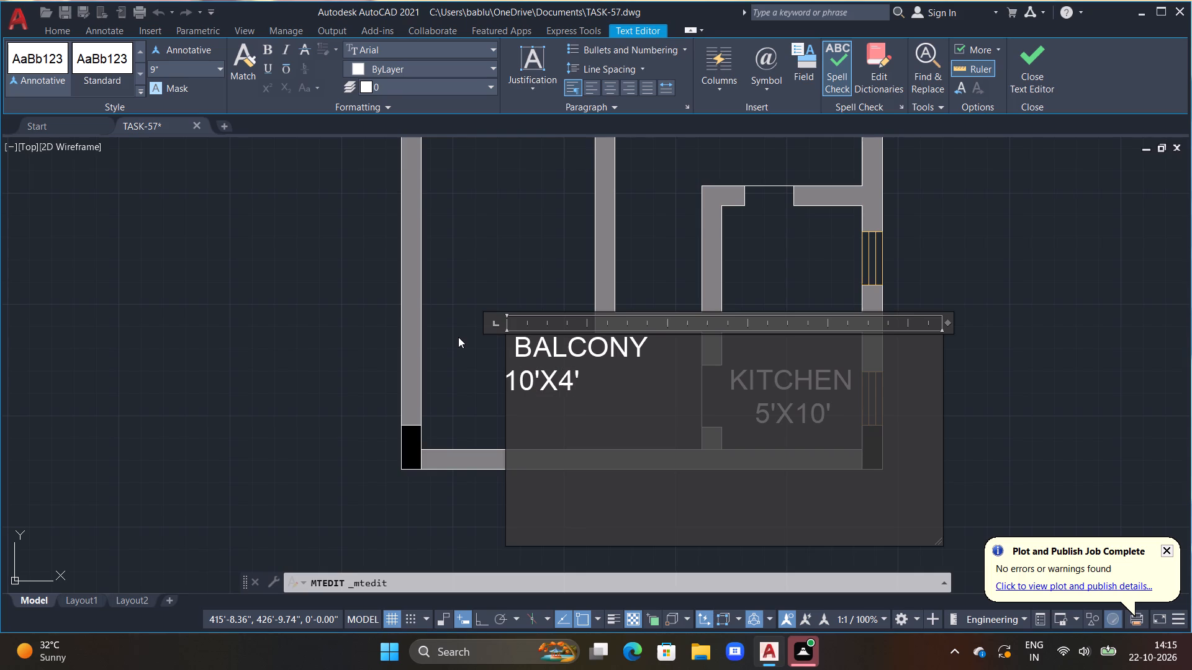
key(Left)
key(space)
key(space)
key(space)
key(space)
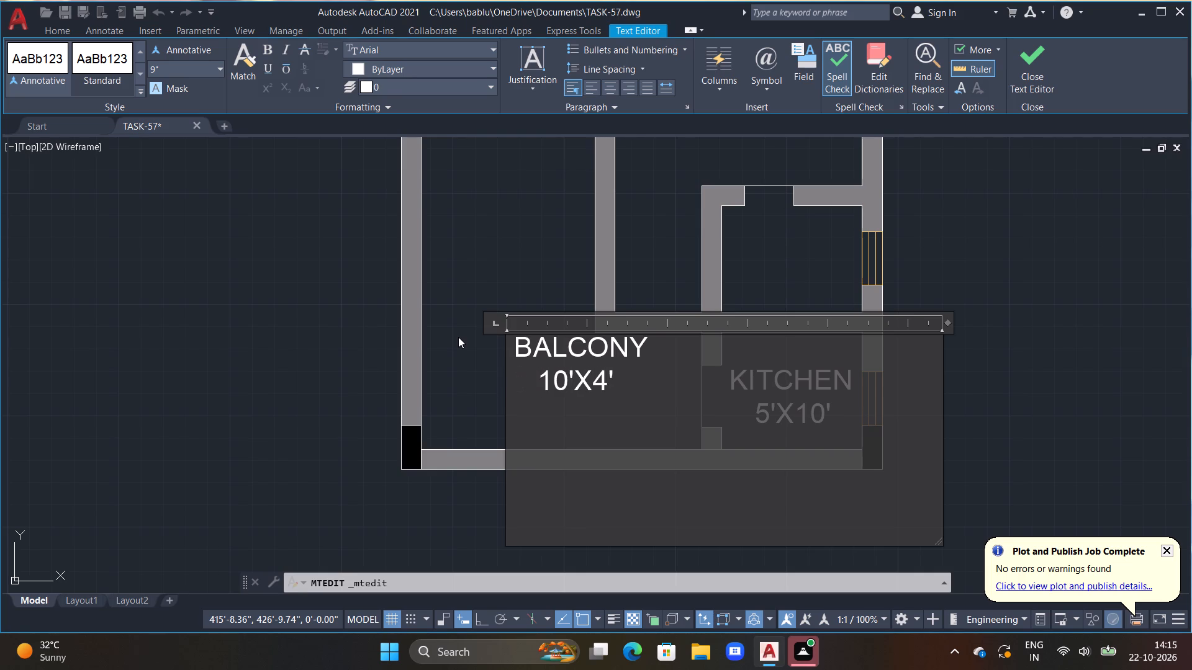
click(434, 256)
Move the BALCONY label down and slightly left so it sits clear of the walls within the balcony space.
click(523, 346)
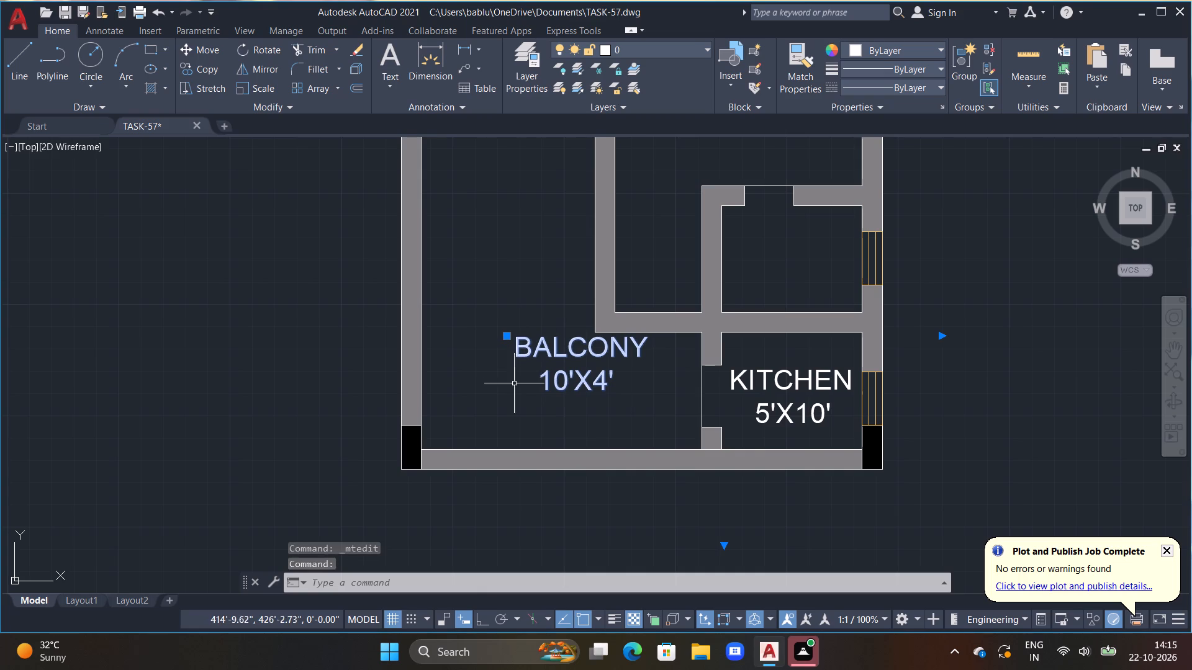
text(M)
key(space)
click(512, 402)
double_click(481, 416)
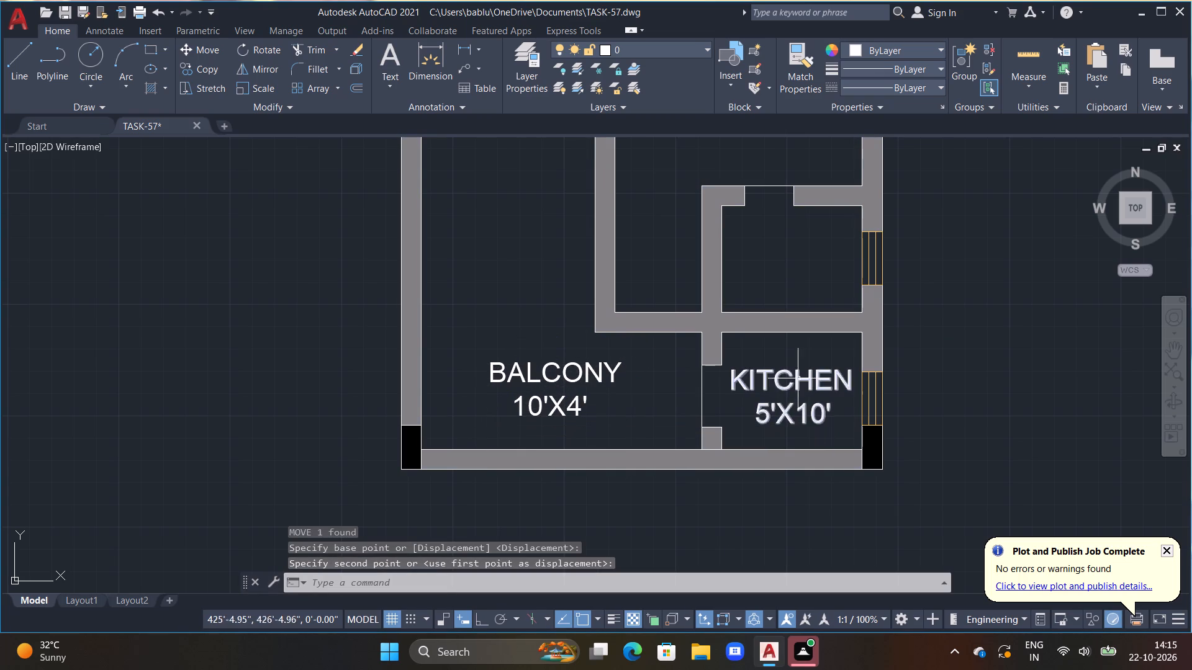
Open the KITCHEN label in the small room beside the balcony for editing and enlarge its text frame.
double_click(780, 375)
scroll(806, 422, up, 3)
drag(976, 478, 977, 483)
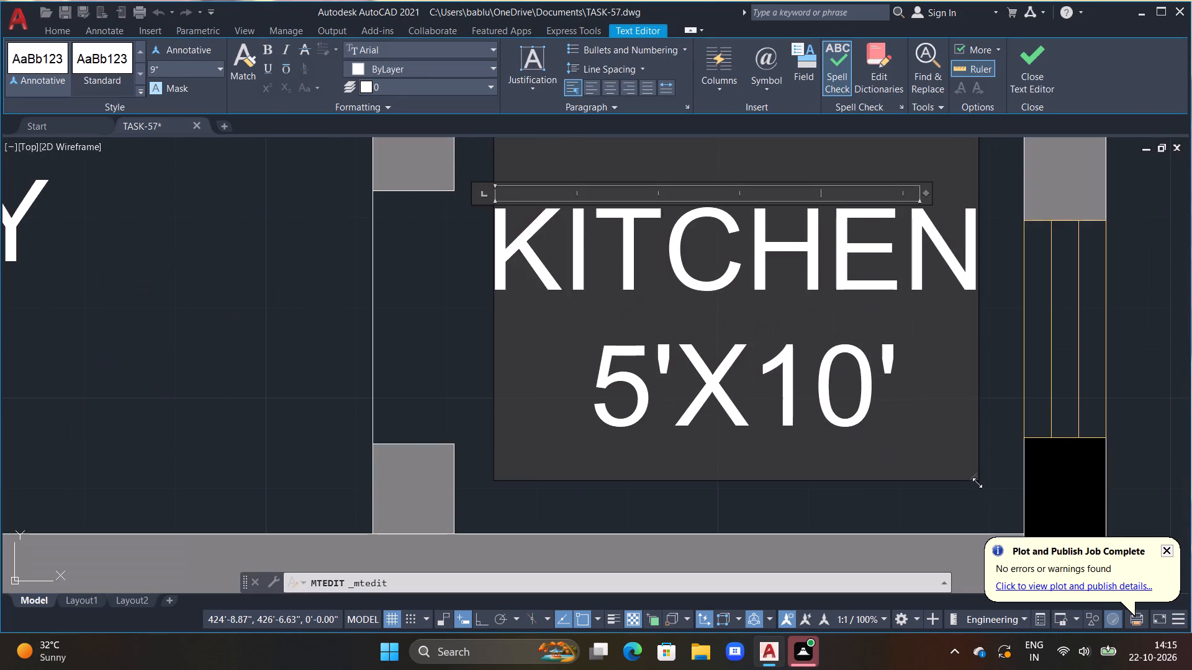
drag(977, 483, 1163, 568)
click(1163, 568)
scroll(1006, 413, down, 3)
middle_drag(980, 408, 775, 434)
Replace that label's text with TOILET and 6'X4' on the second line, indented with spaces to sit beneath TOILET.
drag(782, 399, 760, 398)
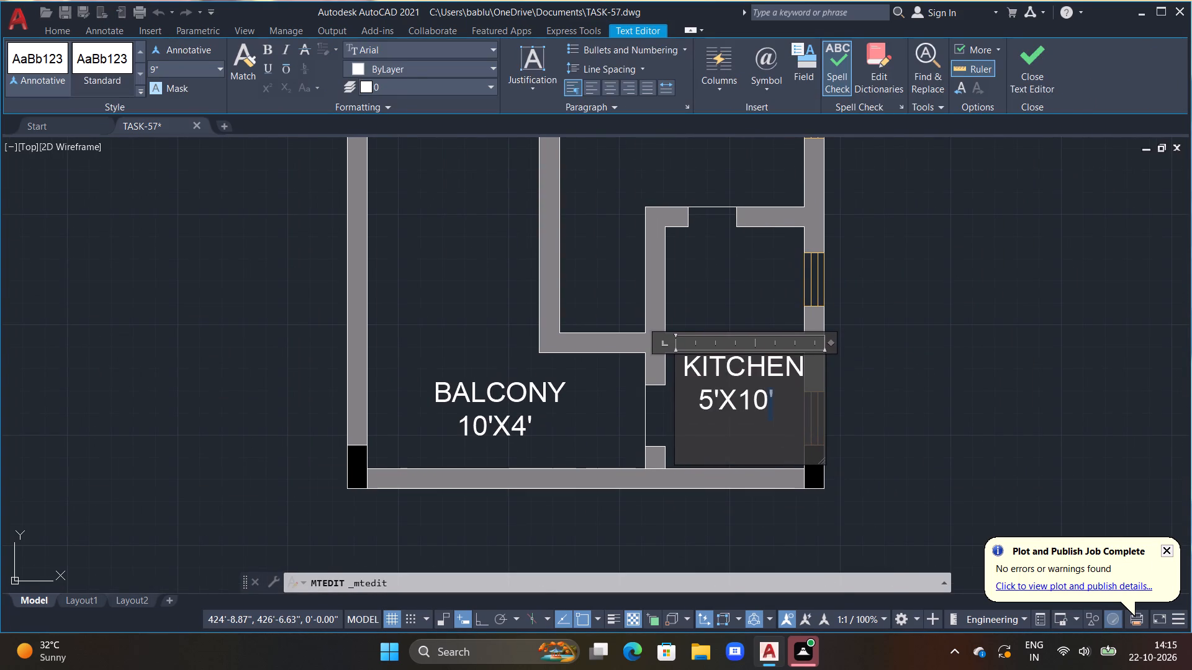
drag(760, 398, 660, 372)
key(BackSpace)
key(space)
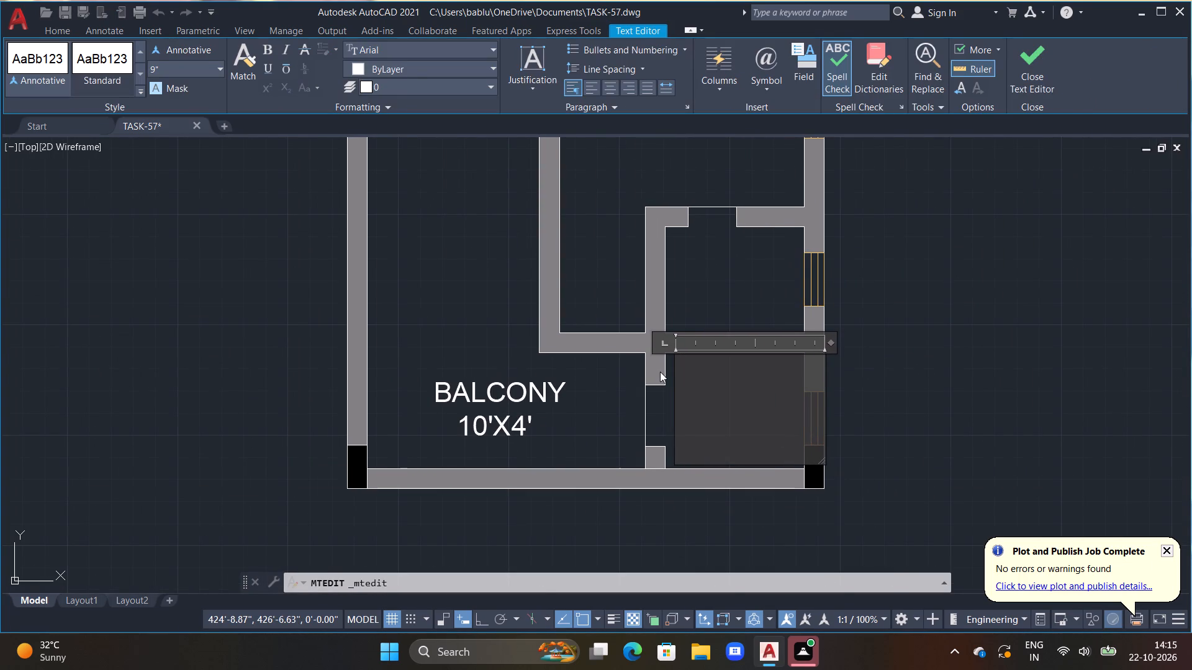
text(TOILET)
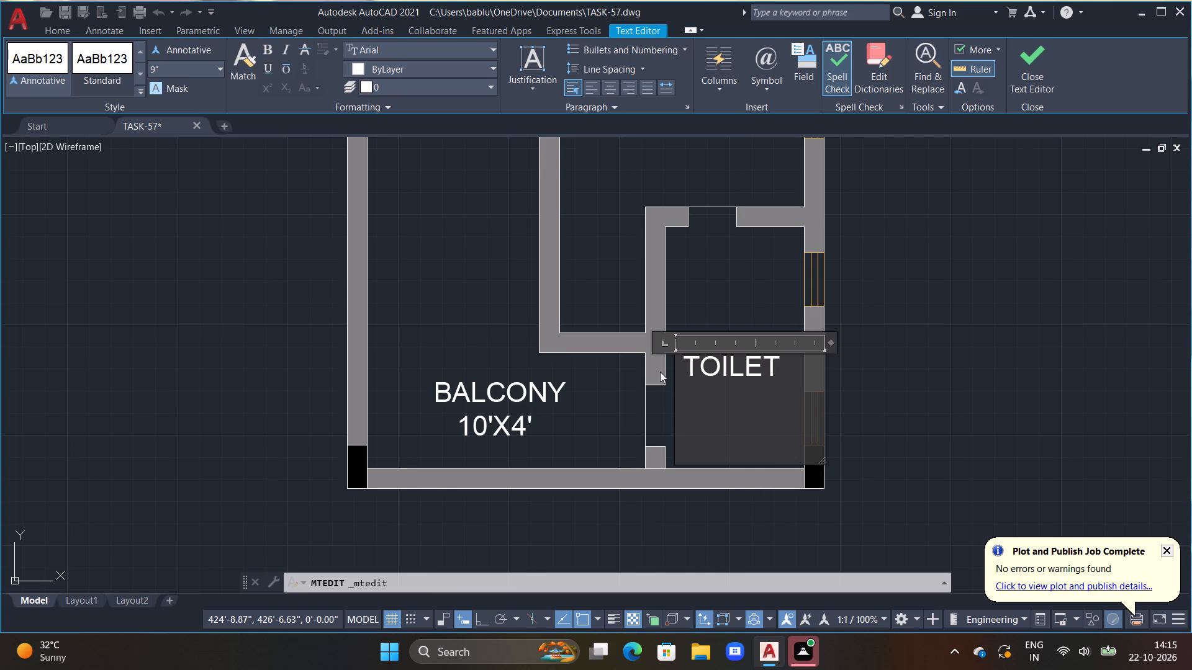
key(Return)
key(space)
key(space)
text(6')
text(X4)
key(apostrophe)
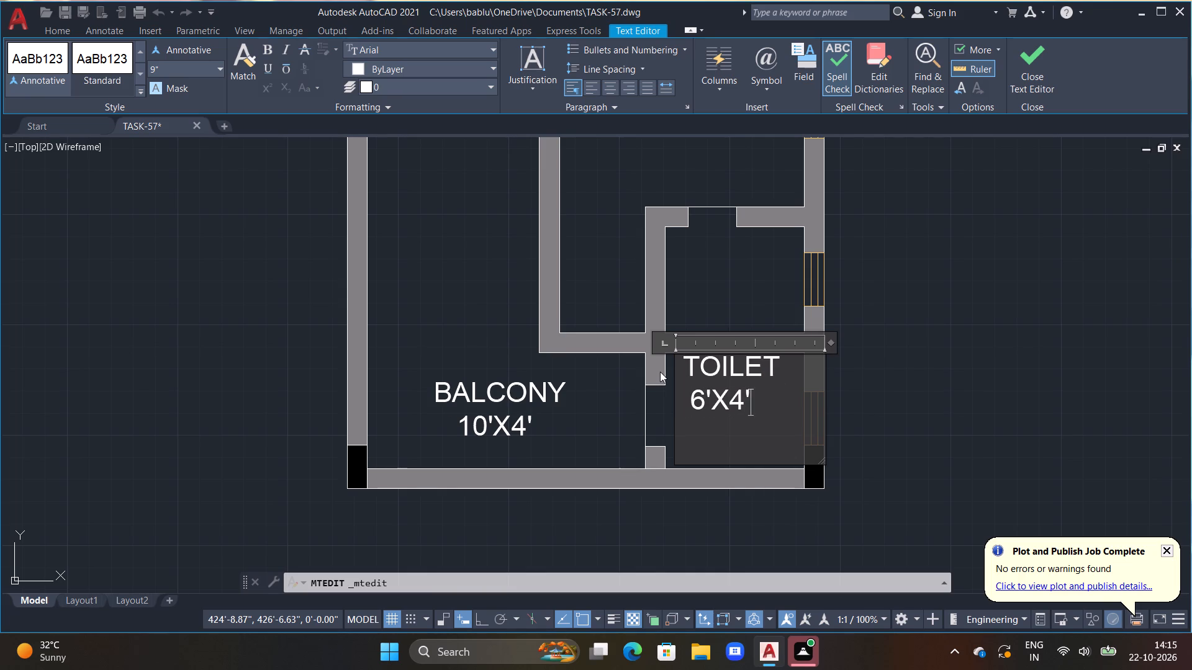
click(687, 410)
key(space)
click(686, 550)
Move the TOILET label straight down so it sits clear of the upper wall, centred in the small room.
click(718, 408)
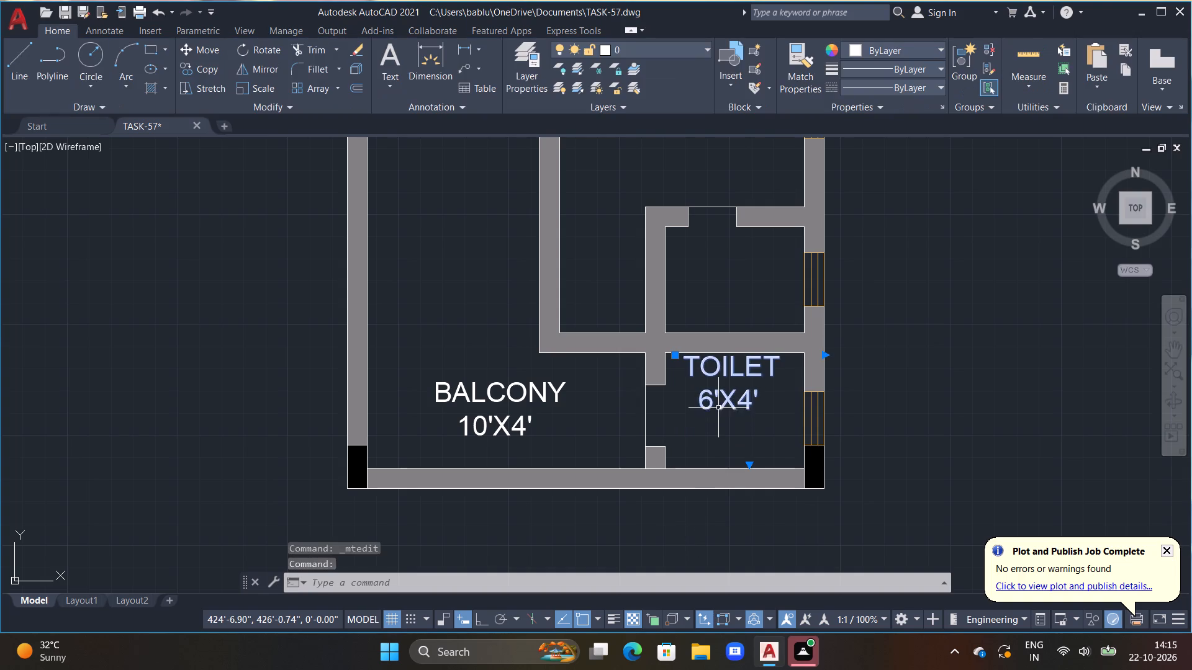
text(M)
key(space)
click(709, 428)
double_click(707, 460)
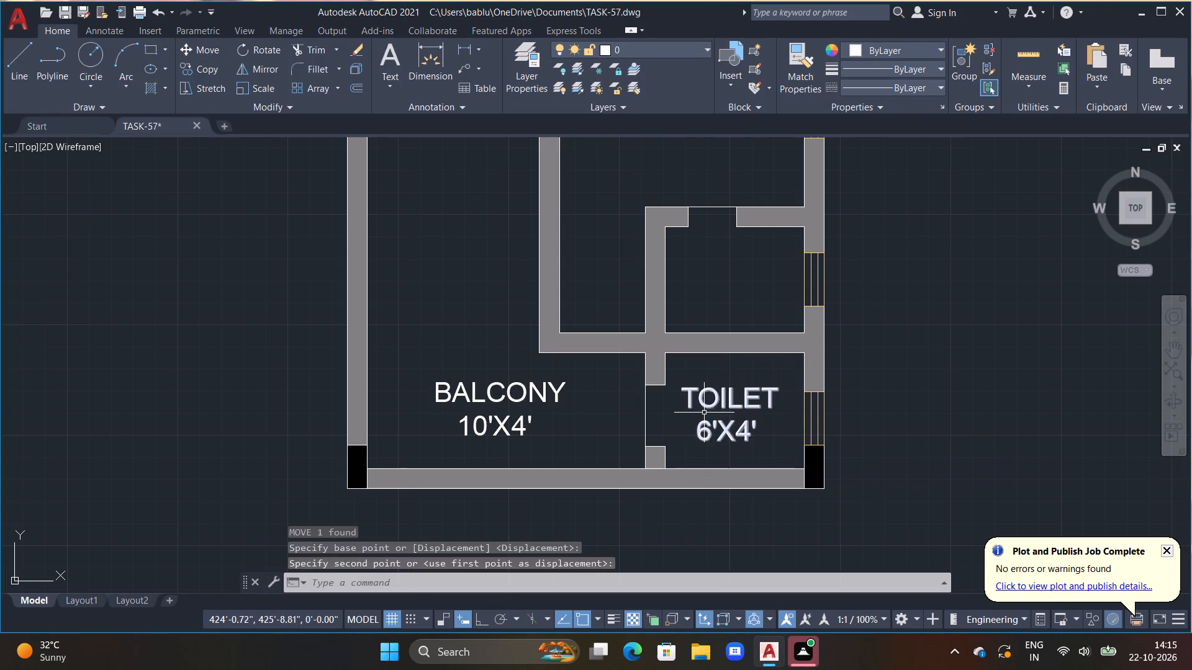
Copy the TOILET label straight up into the small room directly above it.
click(700, 401)
key(c)
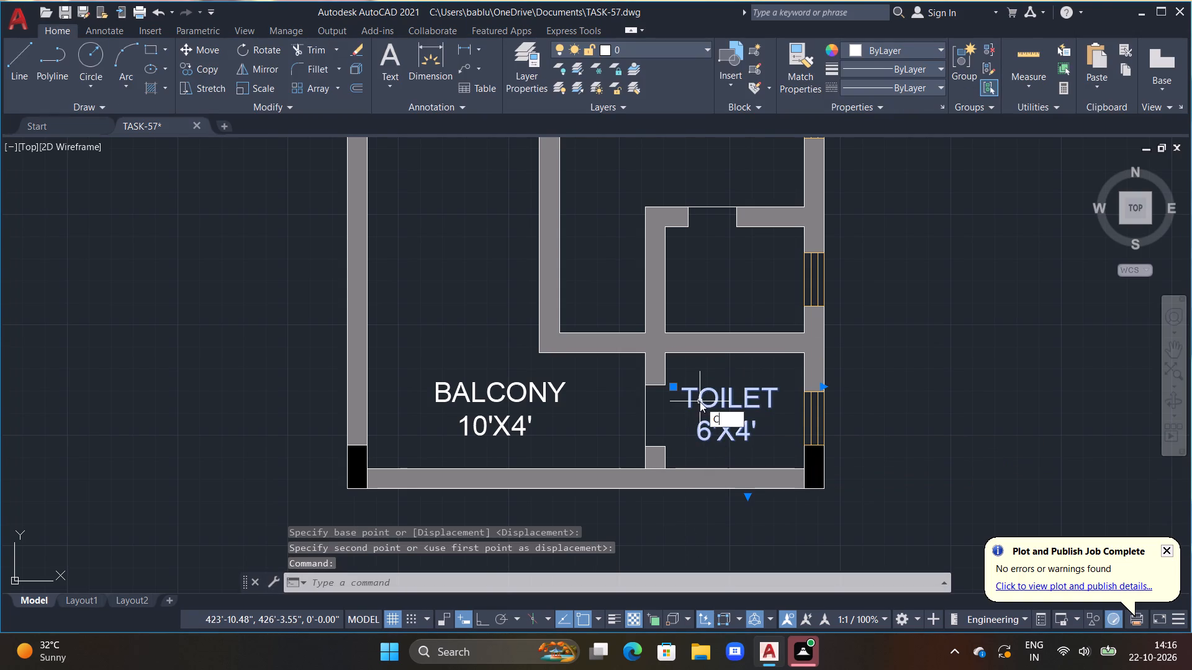
key(o)
key(space)
click(698, 406)
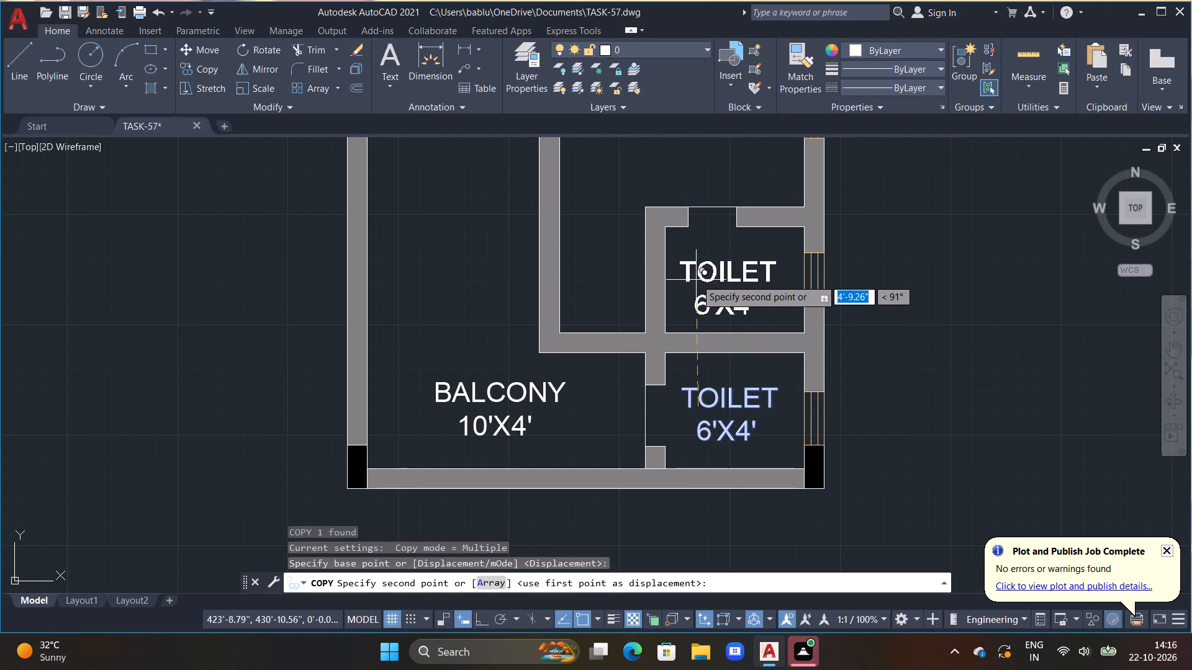
click(698, 278)
key(Escape)
Open the KITCHEN label in the long corridor above the balcony for editing and enlarge its text frame.
scroll(699, 297, down, 3)
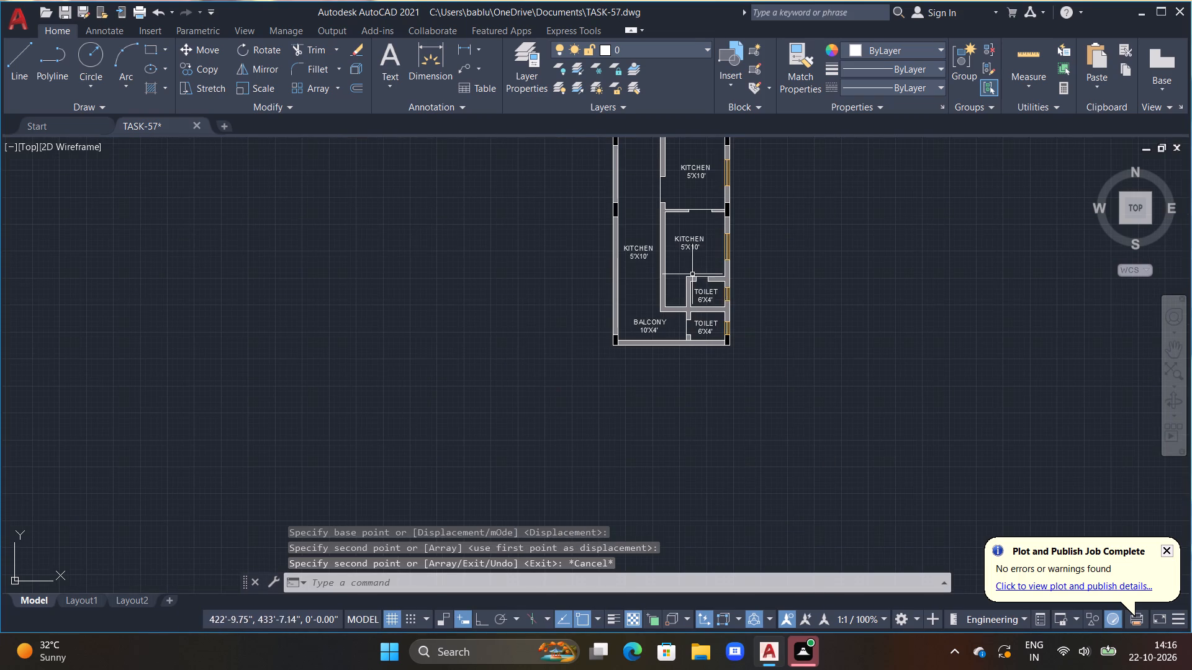
middle_drag(692, 271, 686, 329)
scroll(685, 329, up, 3)
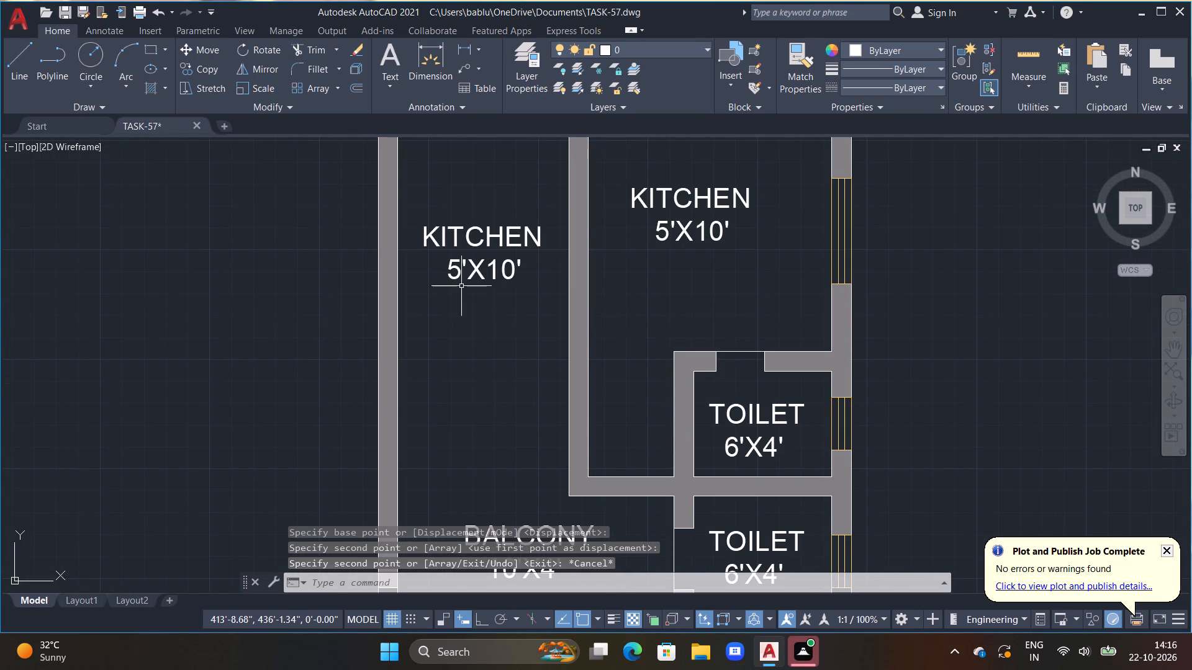
triple_click(447, 266)
scroll(460, 290, up, 2)
scroll(549, 306, down, 2)
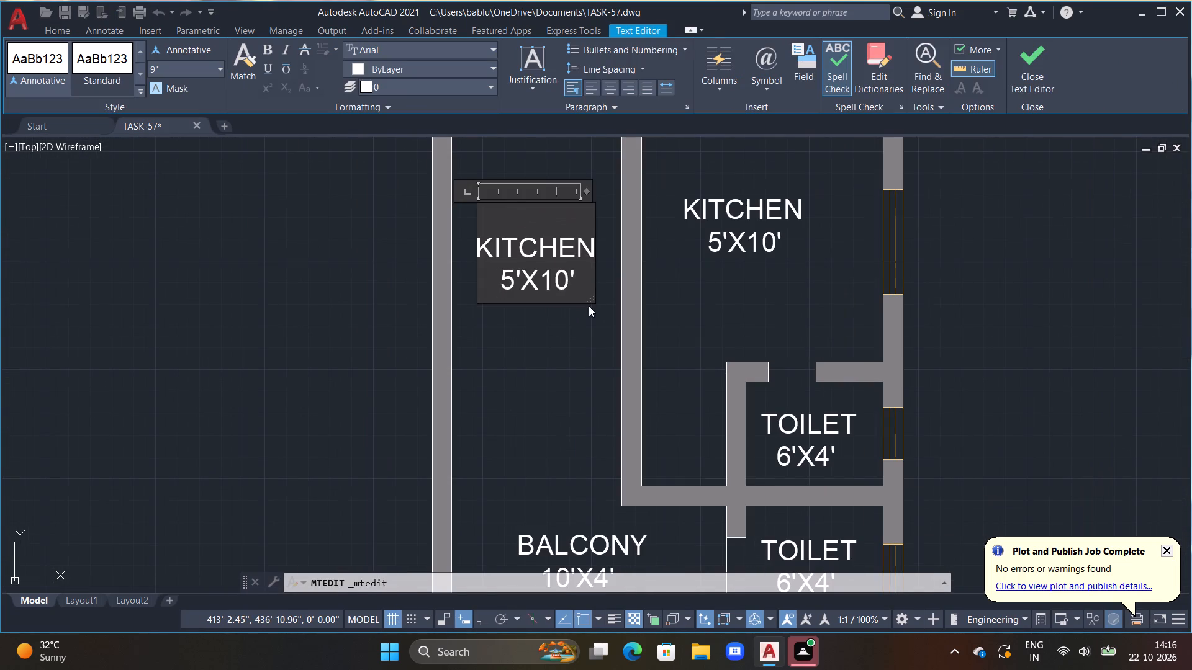
drag(590, 301, 677, 357)
Replace the corridor label's text with PASSAGE and 6'6"X15'6" on the second line, each line indented by one space.
drag(579, 245, 574, 238)
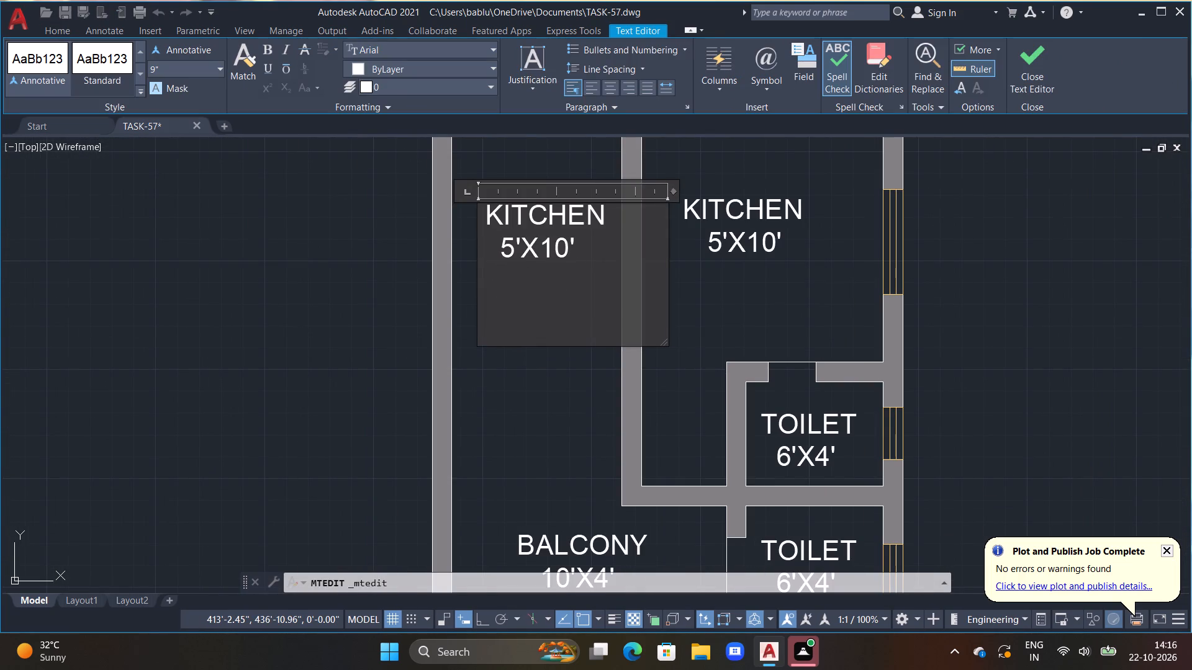
drag(574, 238, 461, 228)
key(BackSpace)
key(space)
text(PASSAGE)
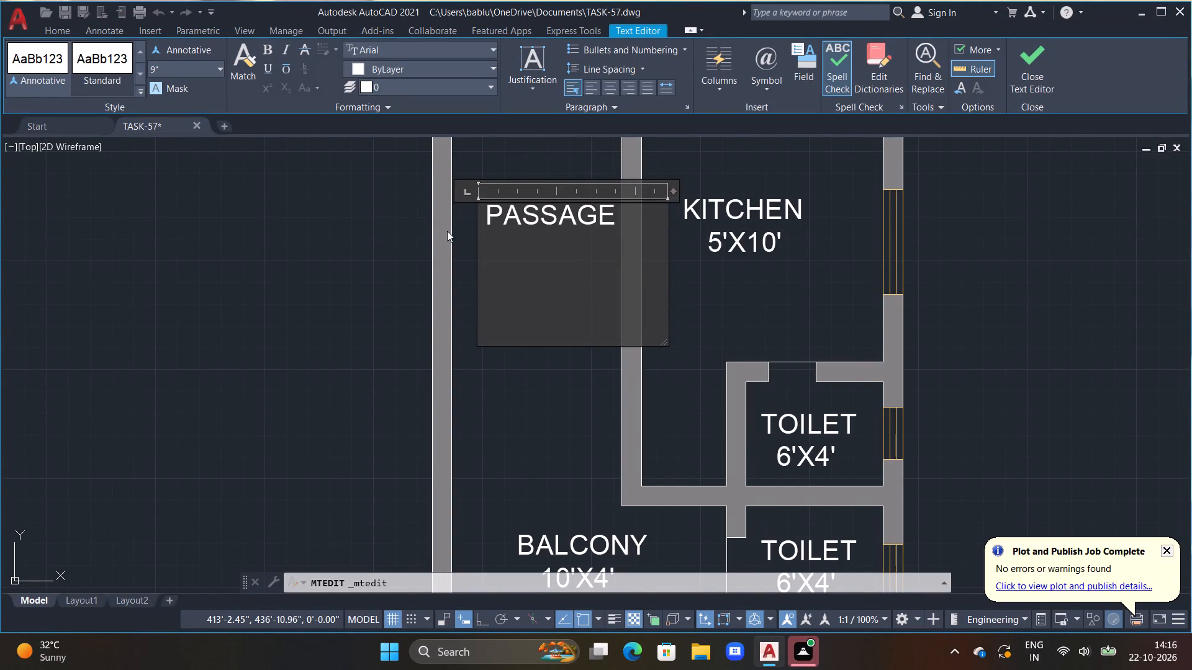
key(Return)
text(6')
text(6"X)
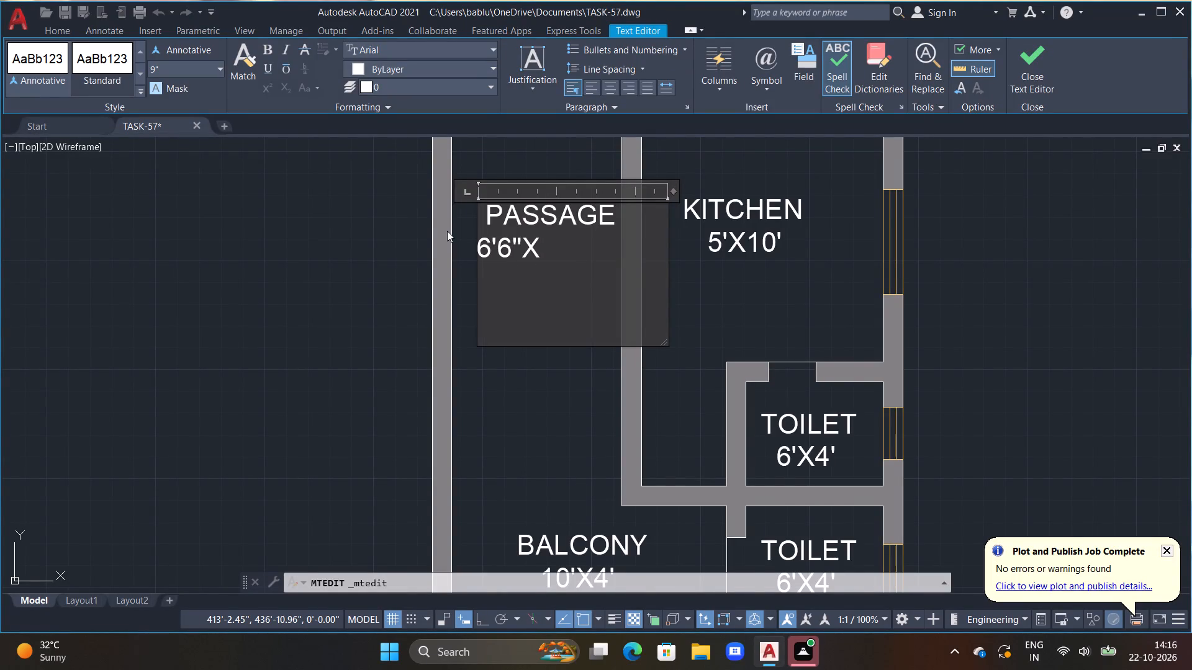
text(15')
text(6")
scroll(479, 261, up, 2)
click(481, 256)
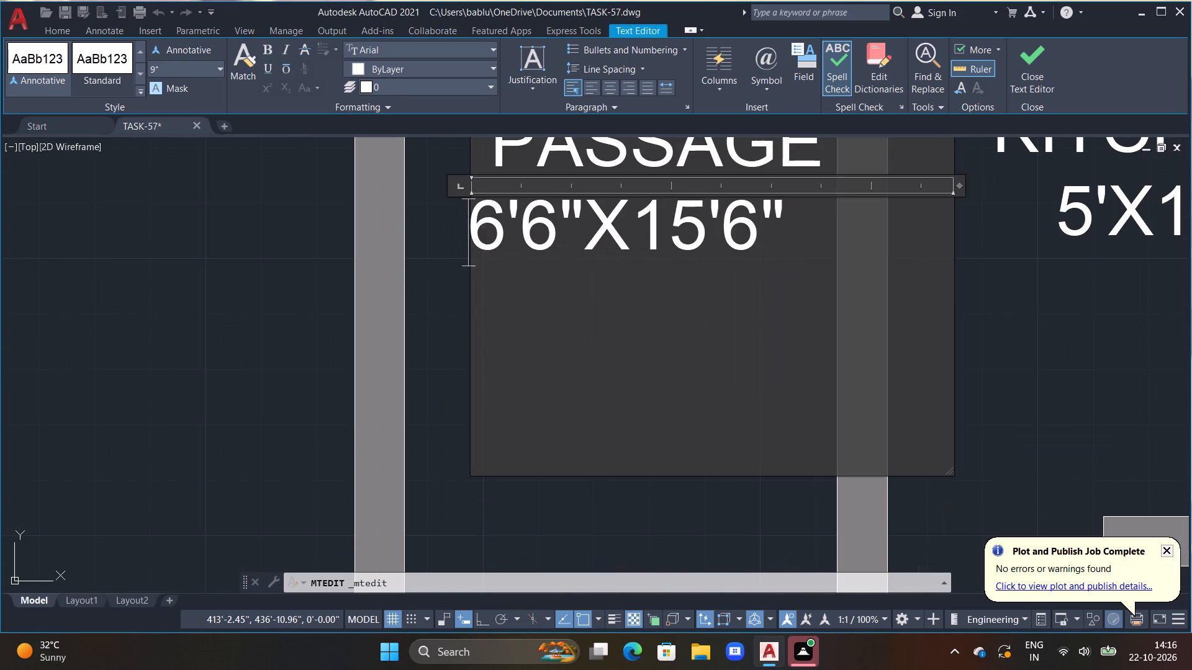
key(space)
click(513, 502)
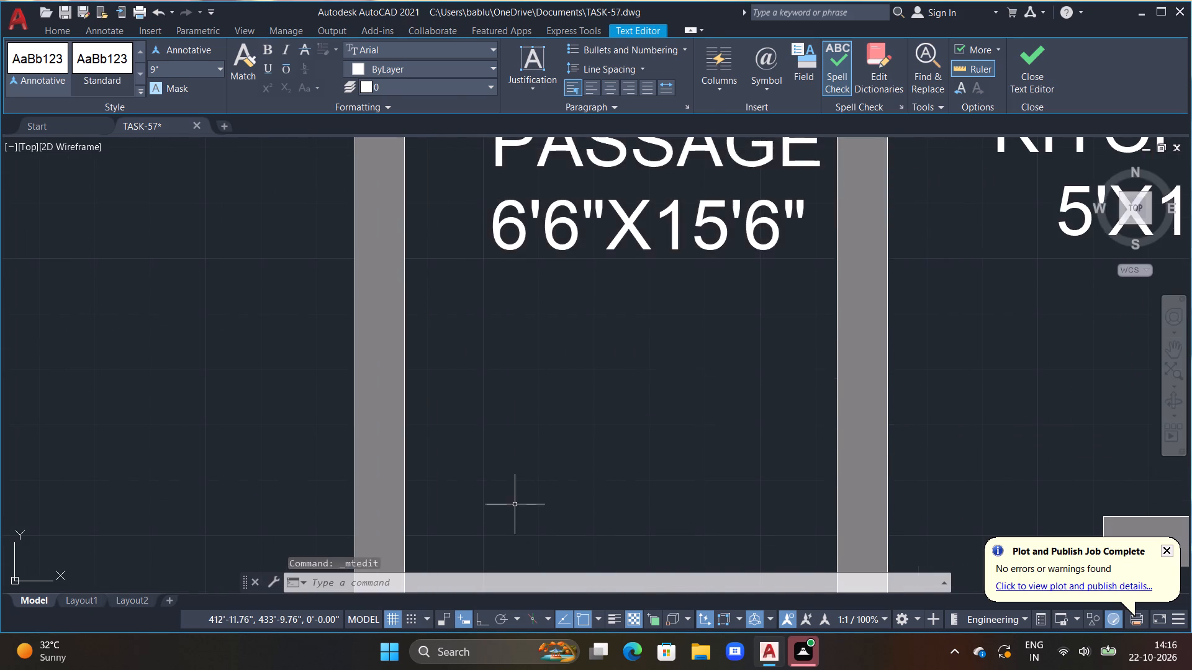
Remove the leading space before PASSAGE in the corridor label.
scroll(517, 503, down, 2)
scroll(528, 450, down, 2)
scroll(536, 427, up, 1)
middle_drag(524, 396, 512, 353)
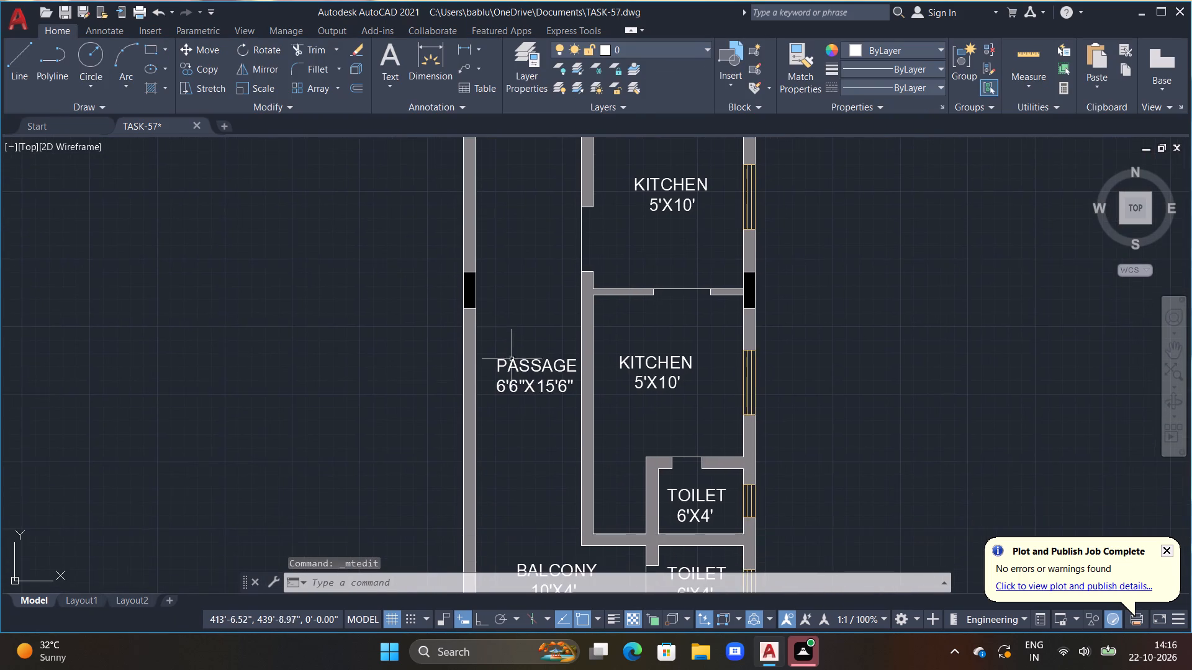
scroll(510, 366, up, 2)
double_click(480, 355)
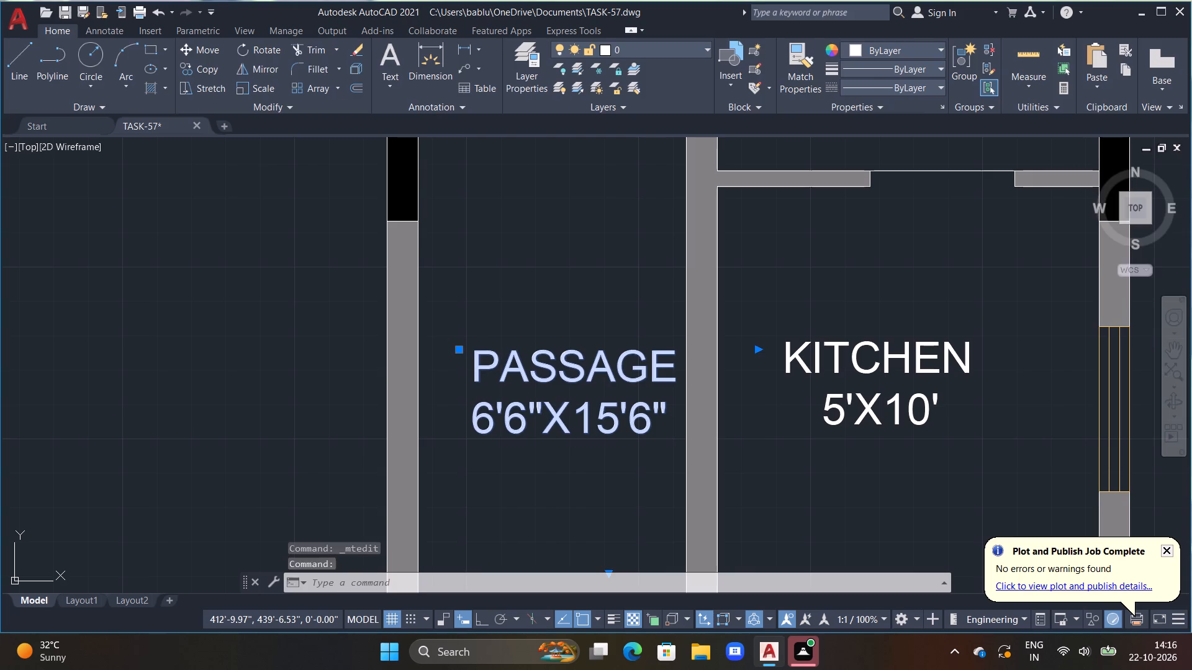
key(BackSpace)
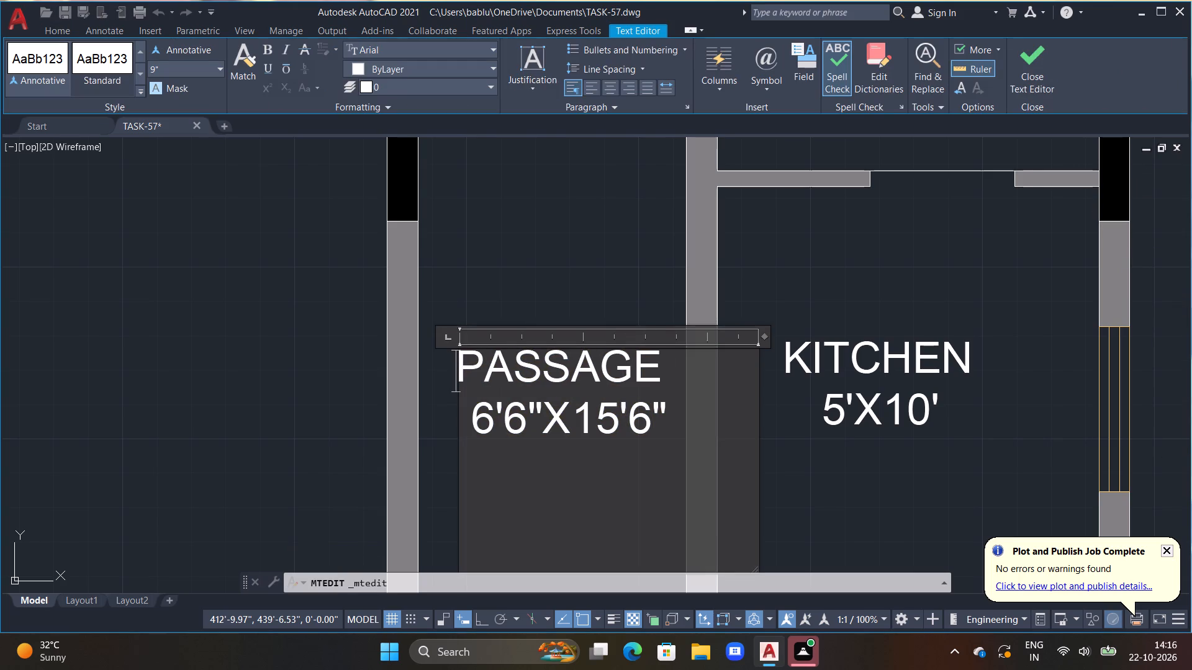
double_click(530, 290)
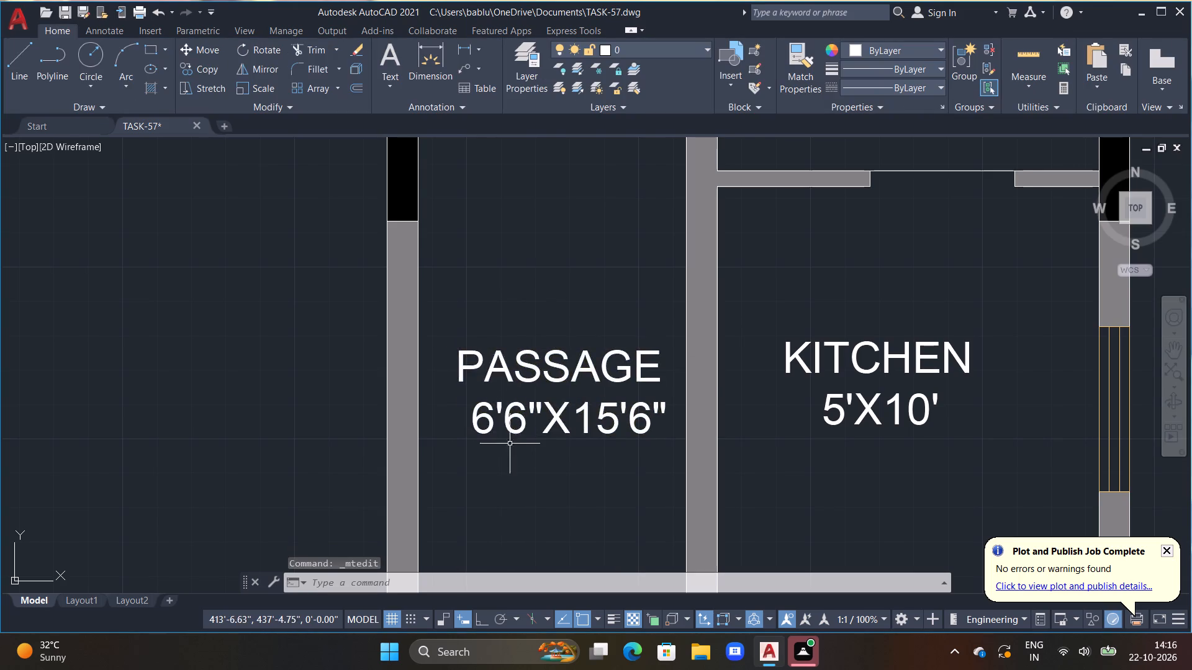
Open the KITCHEN label in the room directly above the toilets for editing and enlarge its text frame.
scroll(517, 455, down, 1)
scroll(597, 467, down, 2)
middle_drag(649, 463, 621, 447)
scroll(619, 430, up, 2)
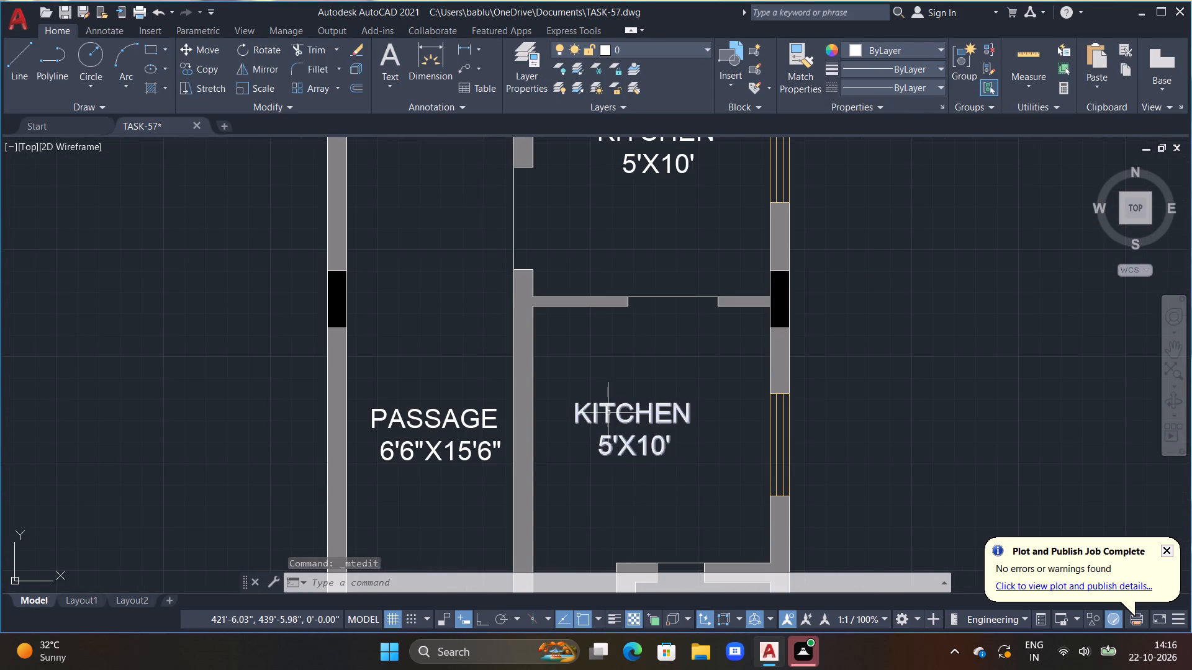
triple_click(607, 411)
scroll(660, 444, up, 2)
middle_drag(661, 457, 674, 398)
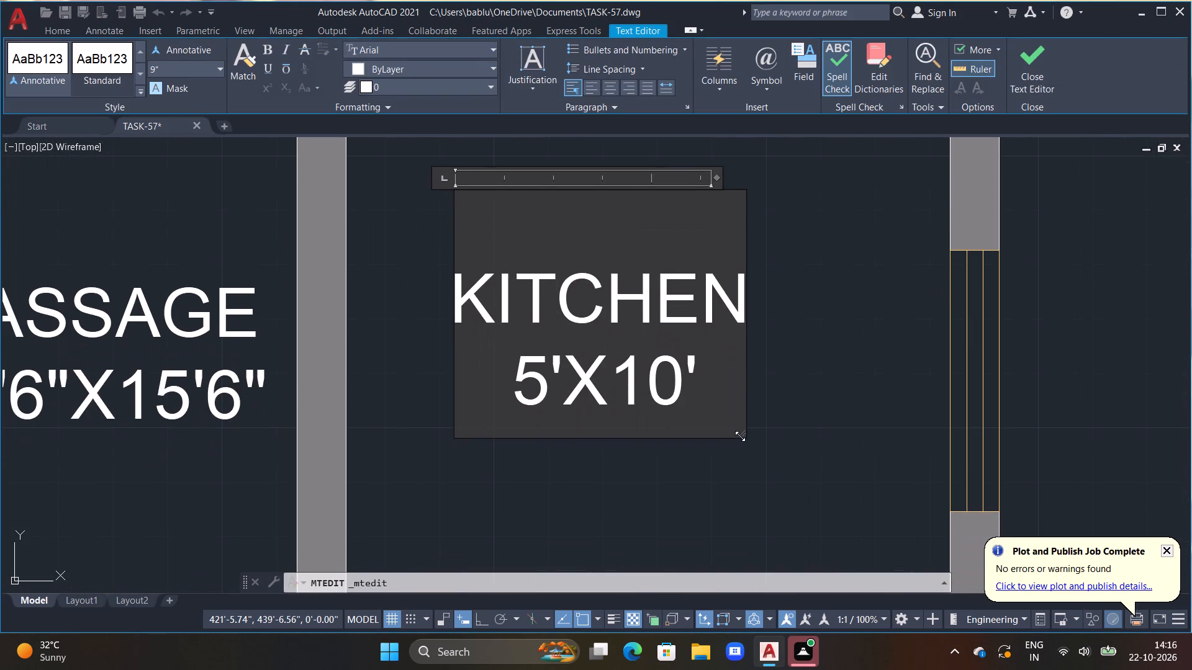
drag(741, 435, 1085, 574)
Replace that label's text with BED ROOM and 9'3"X10' on the second line.
drag(708, 323, 363, 177)
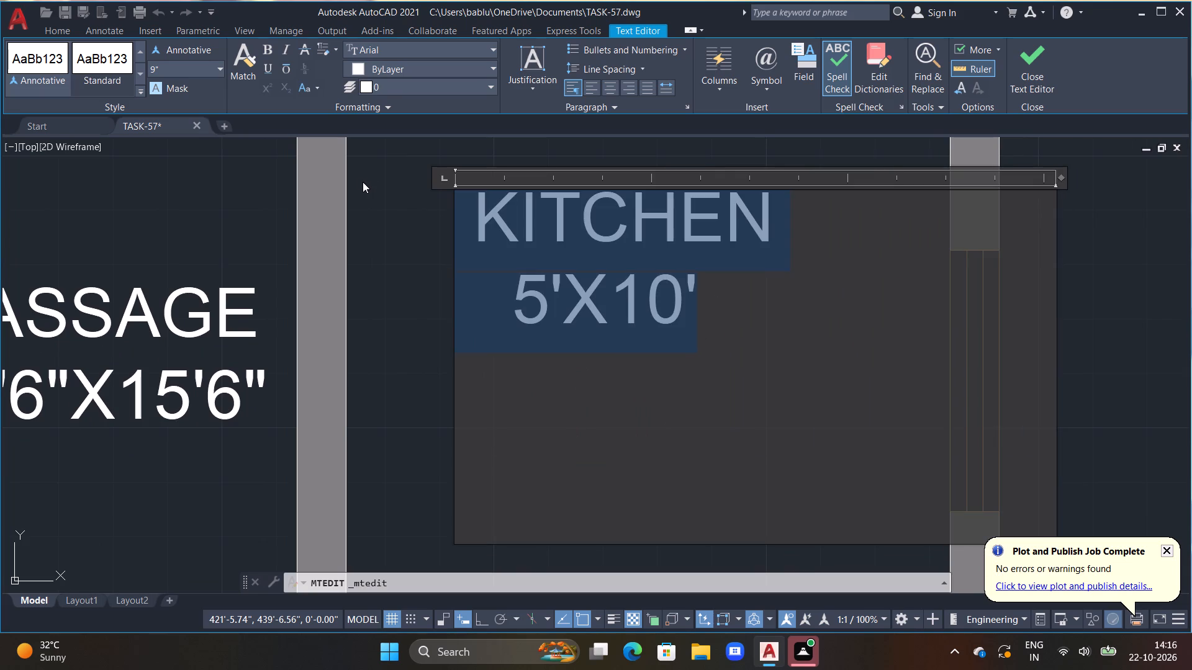
key(BackSpace)
key(space)
text(BED ROOM)
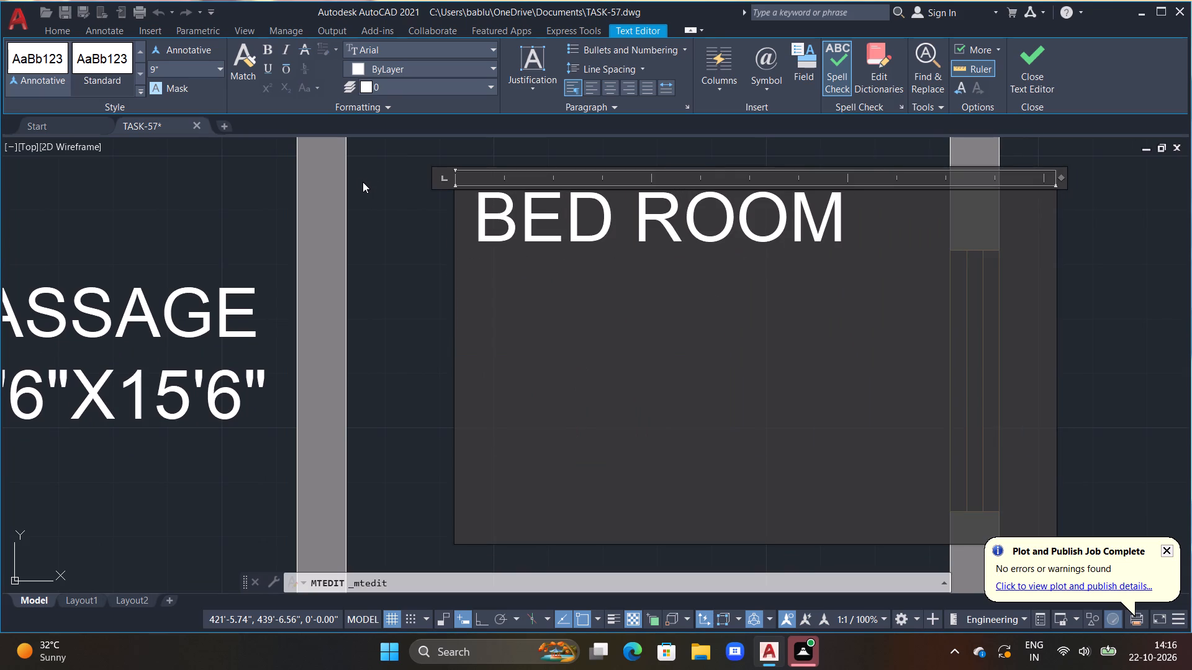
key(Return)
text(9'3"X)
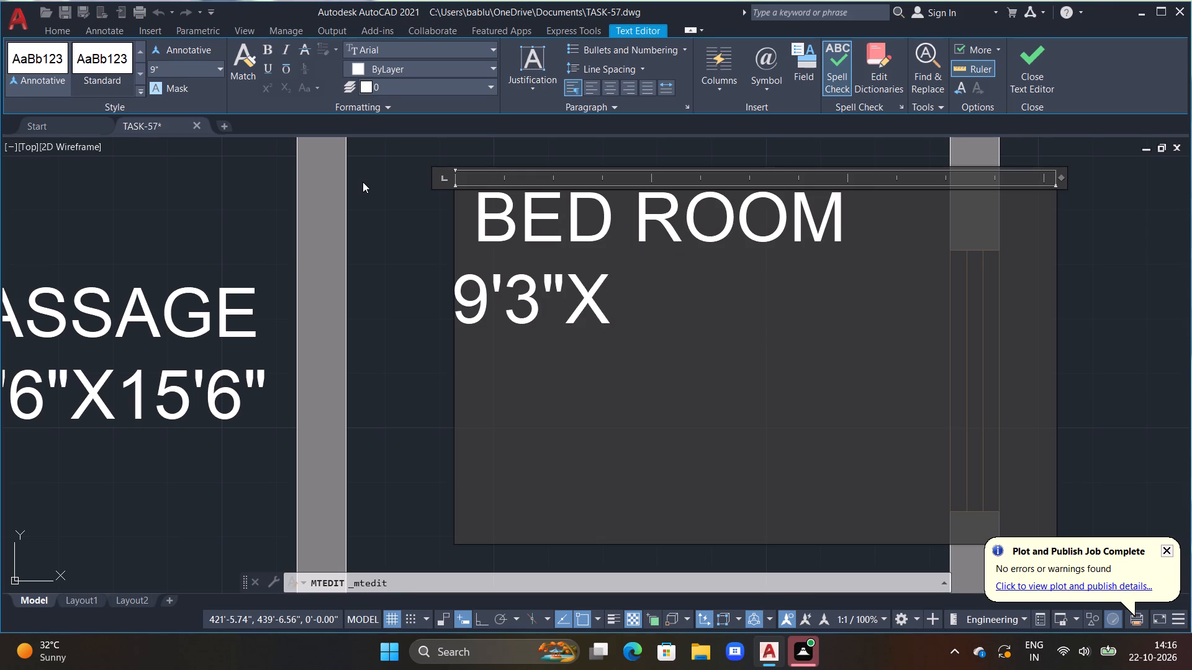
text(10')
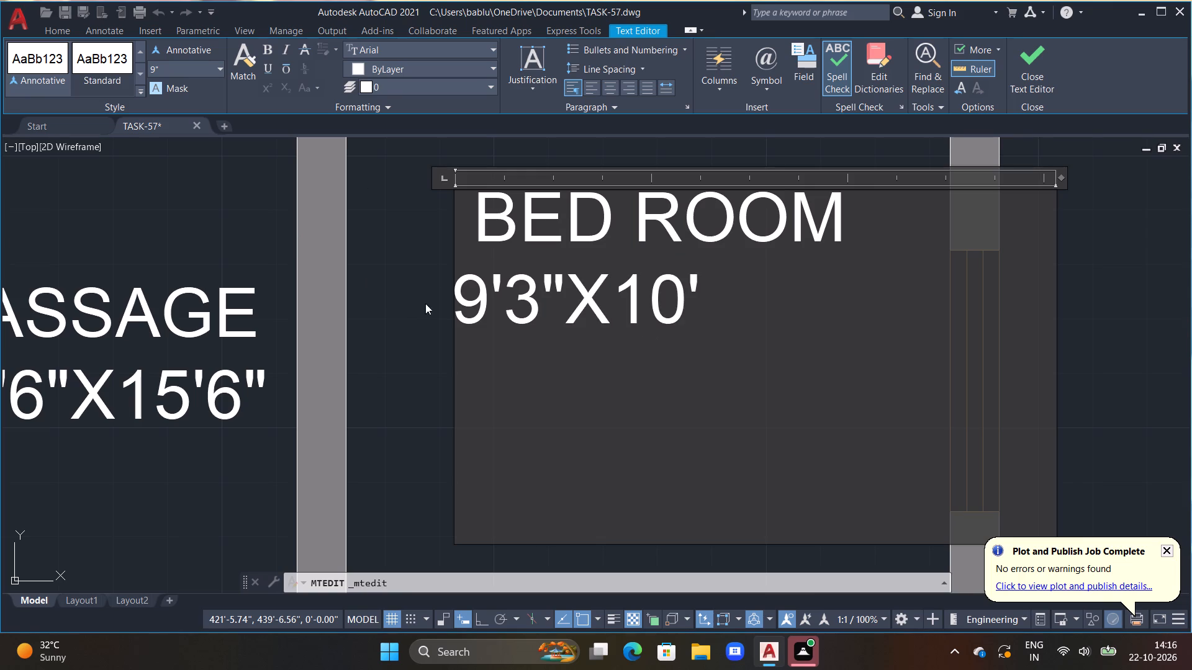
Indent the 9'3"X10' line of the BED ROOM label by four spaces to centre it under the name.
double_click(462, 279)
key(space)
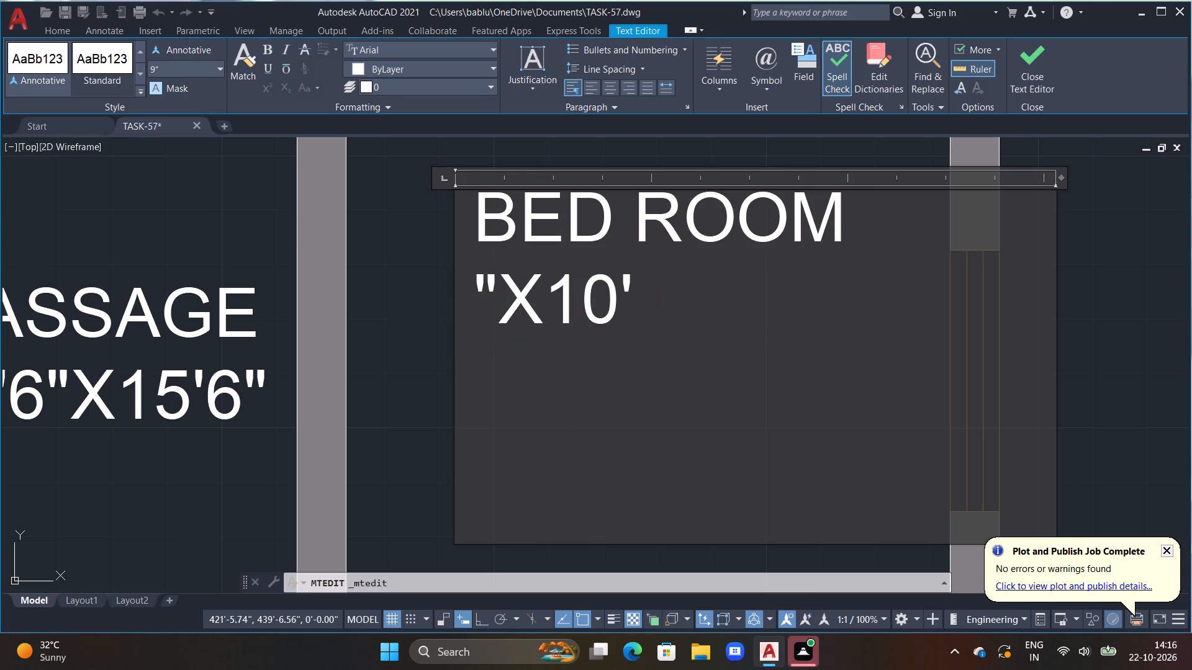
text(9'3)
double_click(480, 321)
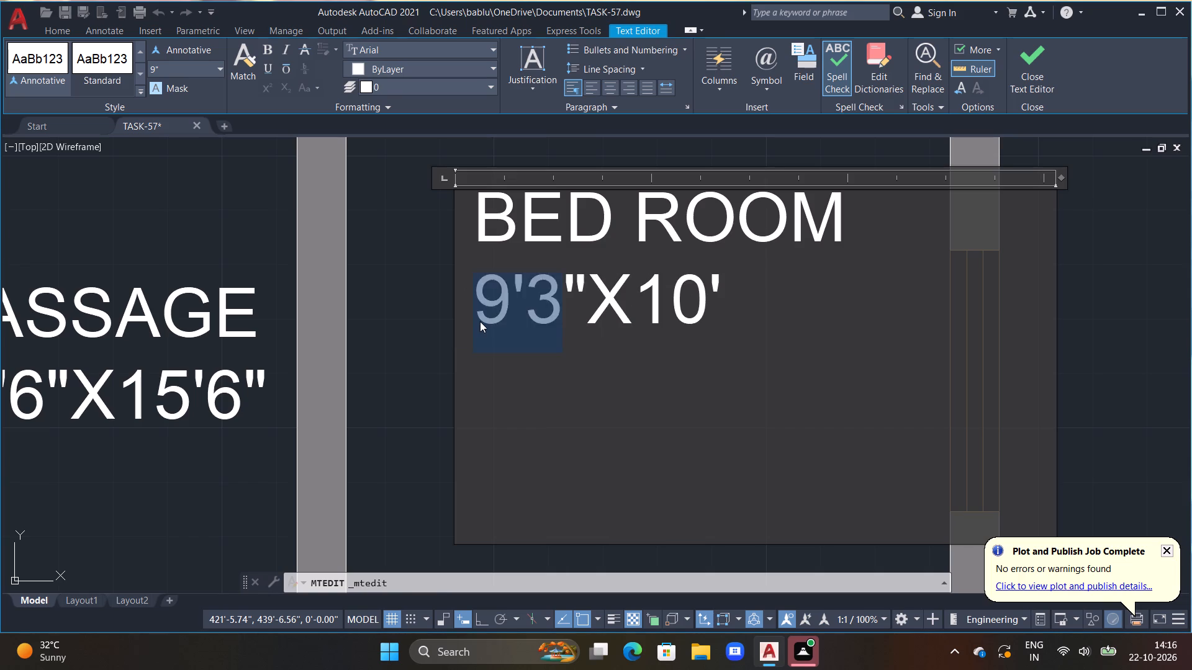
key(space)
key(space)
key(space)
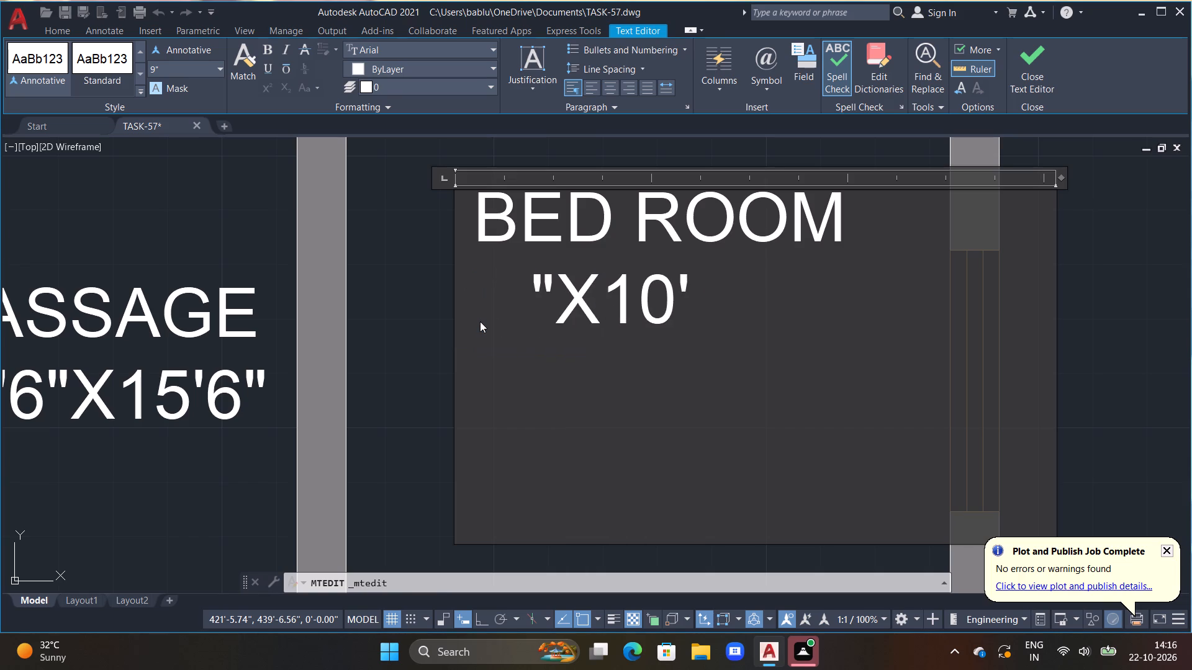
key(space)
key(space)
key(space)
key(space)
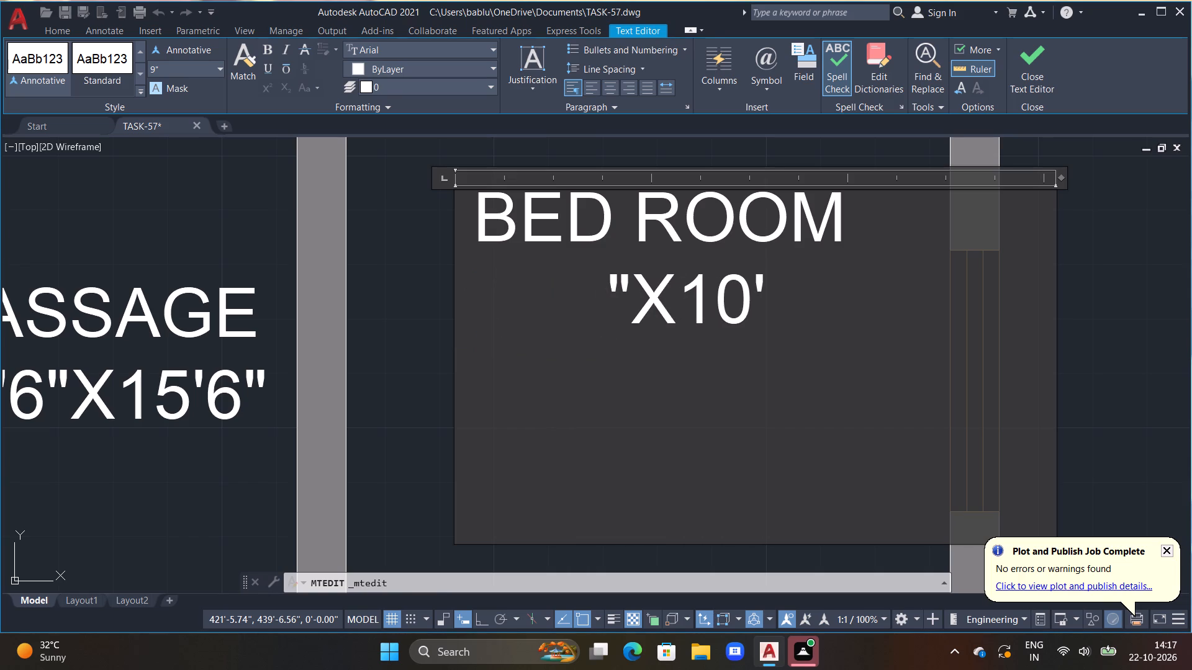
text(9')
key(3)
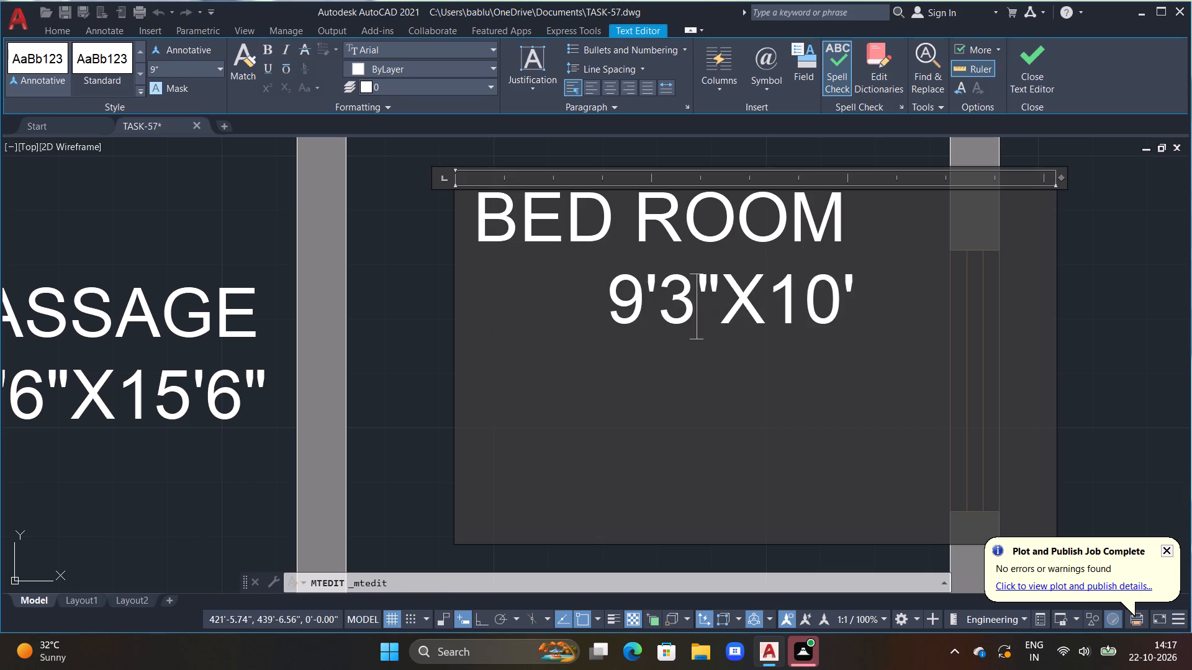
click(589, 298)
key(BackSpace)
key(BackSpace)
key(BackSpace)
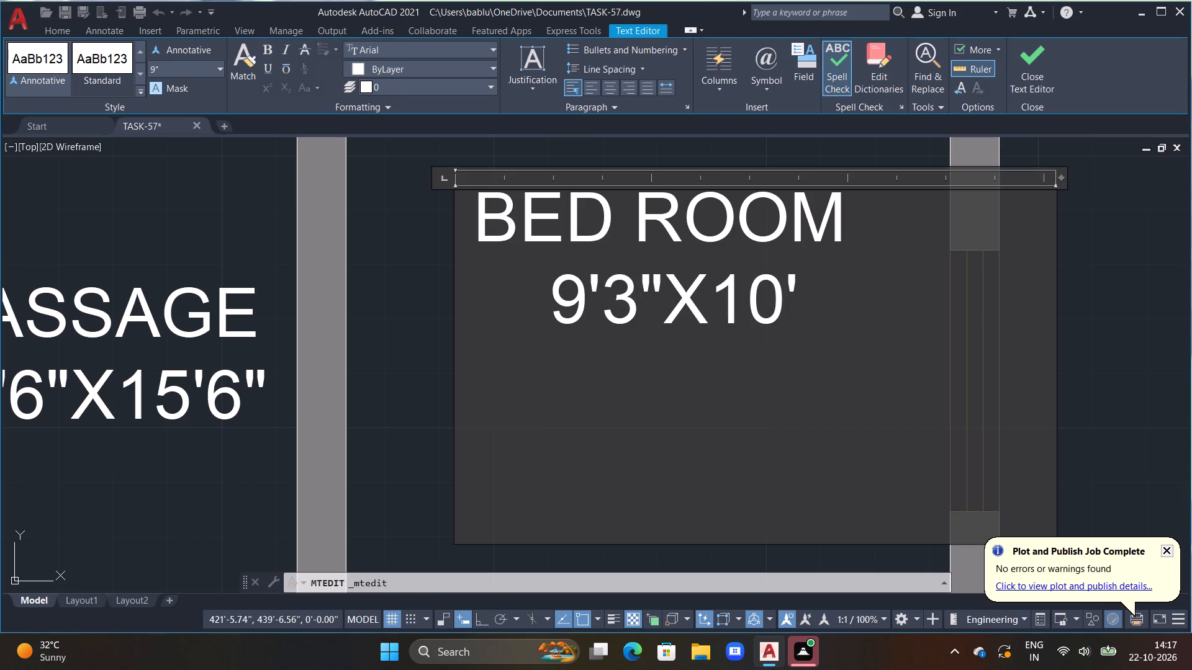
key(BackSpace)
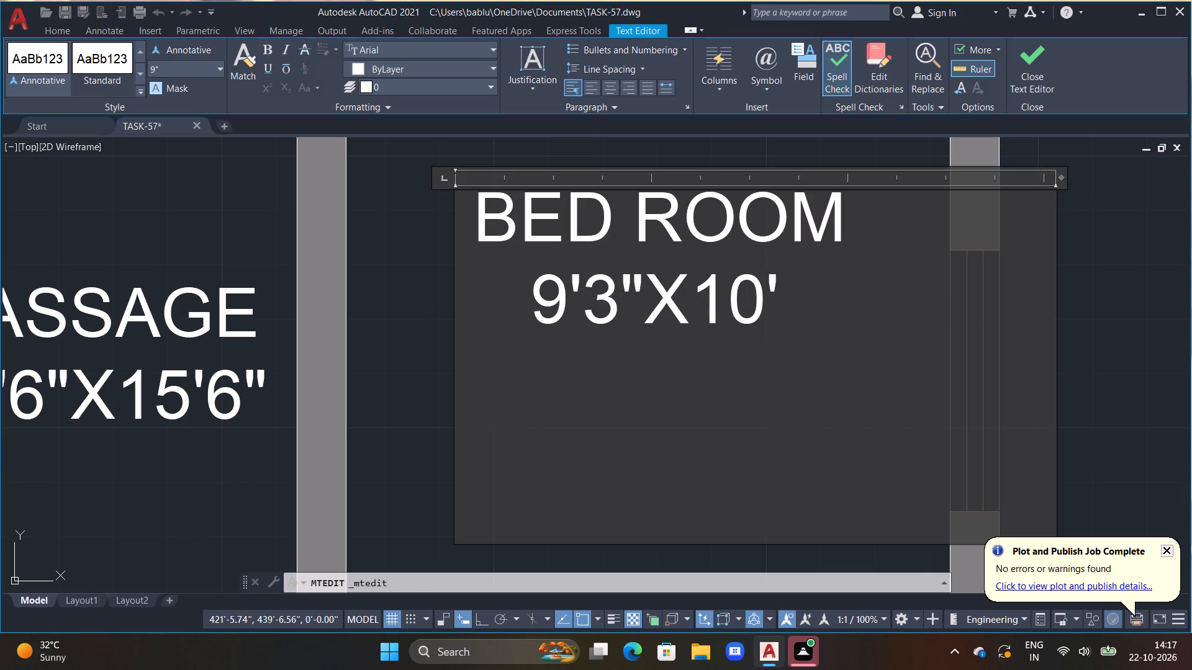
click(415, 323)
Open the KITCHEN label in the room directly above the bedroom for editing and enlarge its text frame.
scroll(436, 330, down, 3)
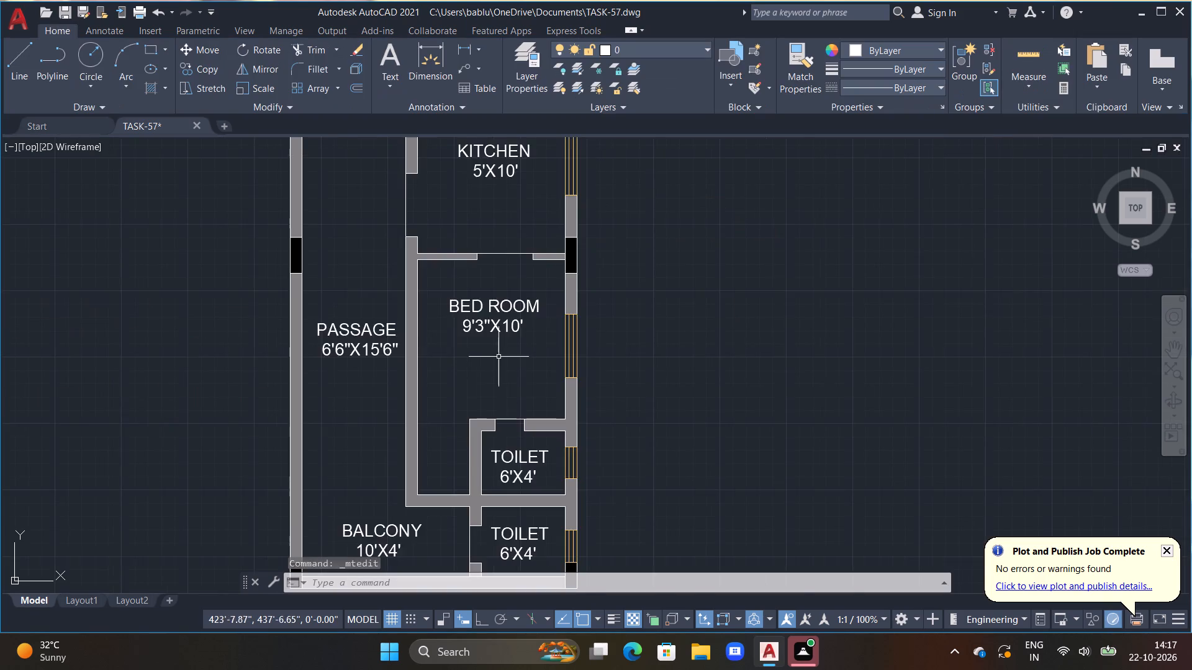
scroll(501, 357, down, 1)
middle_drag(515, 351, 584, 400)
middle_drag(587, 325, 589, 352)
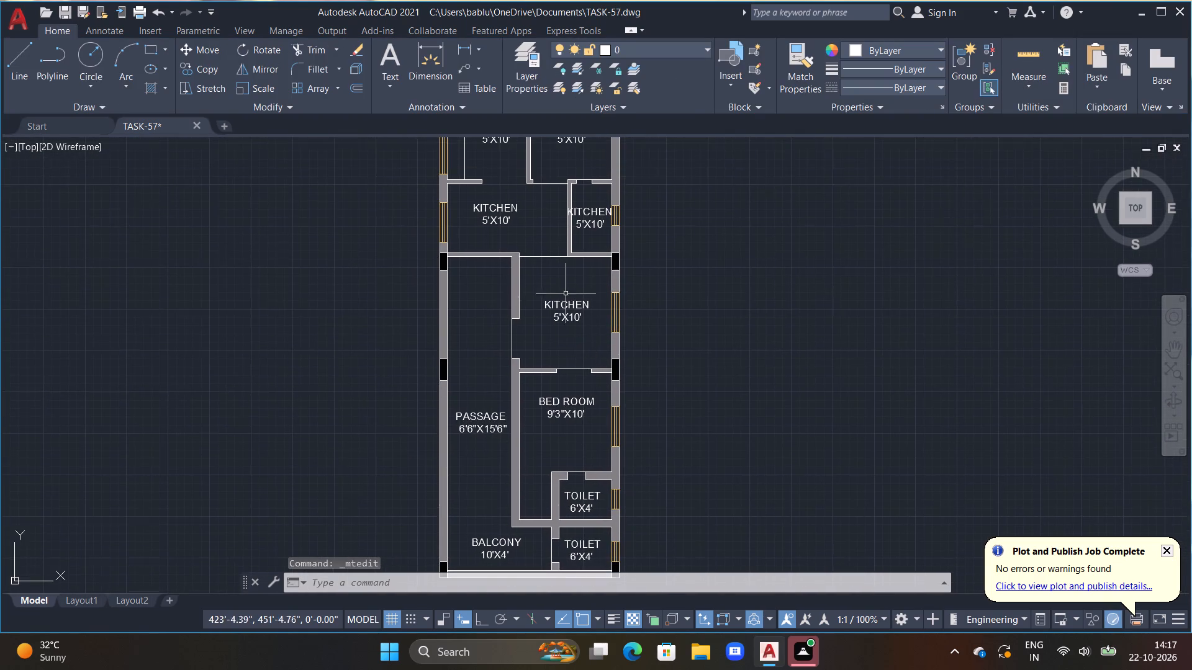
scroll(573, 315, up, 2)
double_click(528, 279)
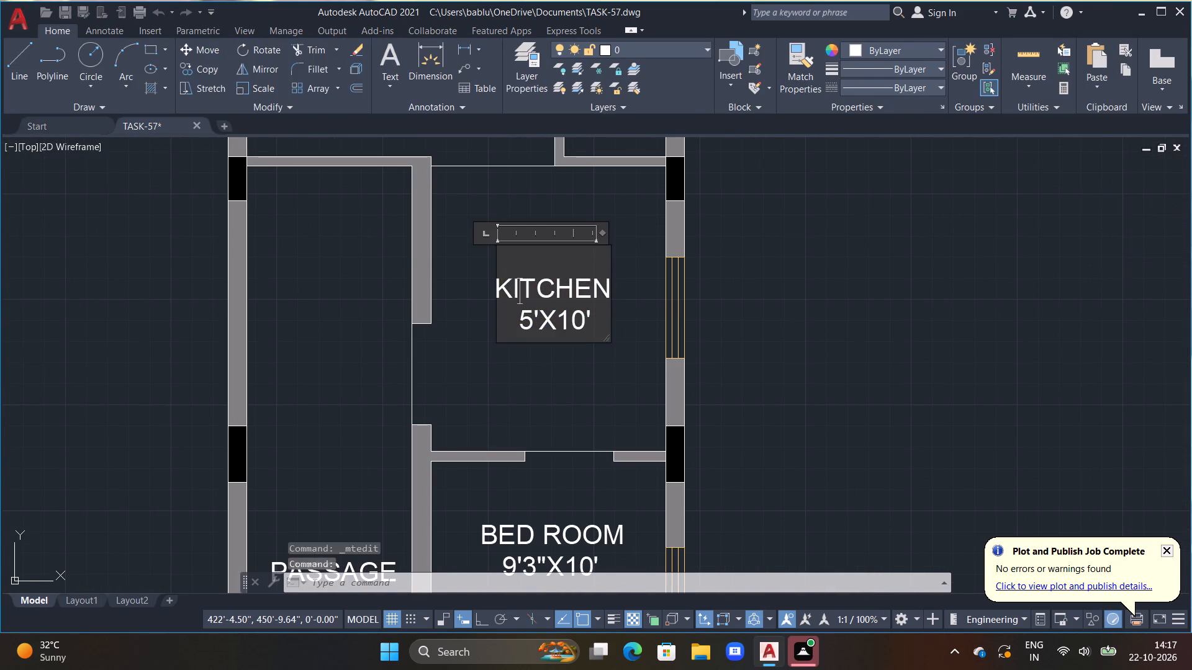
drag(605, 337, 761, 403)
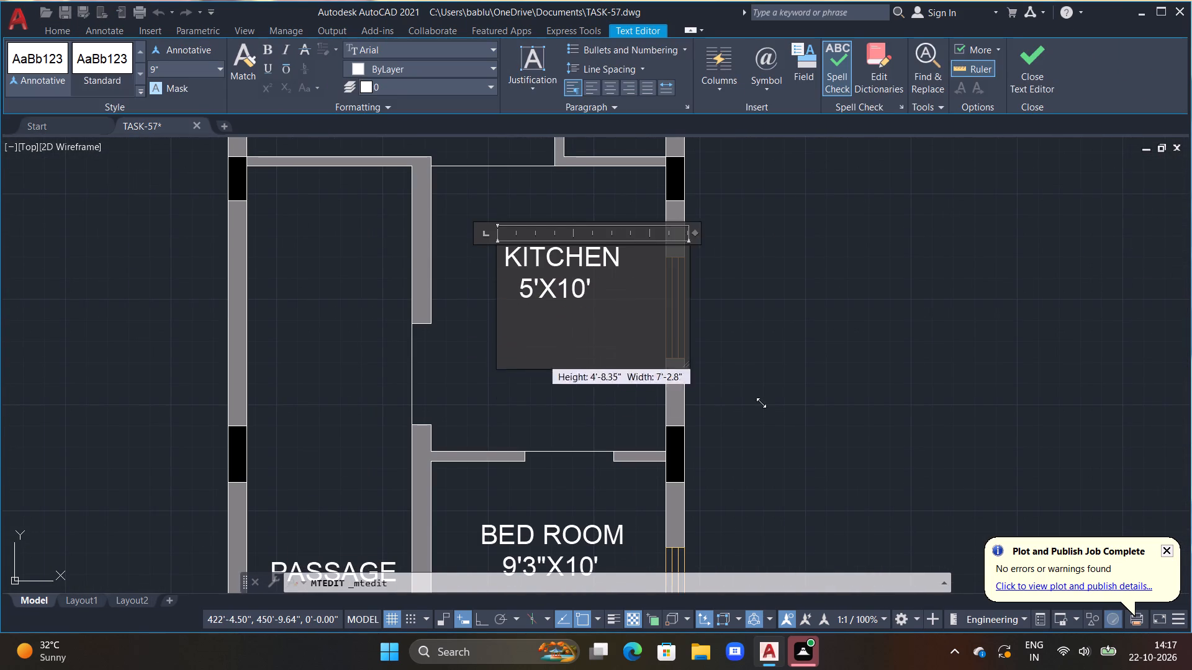
drag(761, 403, 1051, 539)
Replace that label's text with LIVING ROOM and 9'3"X11'3" on the second line, indented by two spaces.
drag(601, 299, 506, 265)
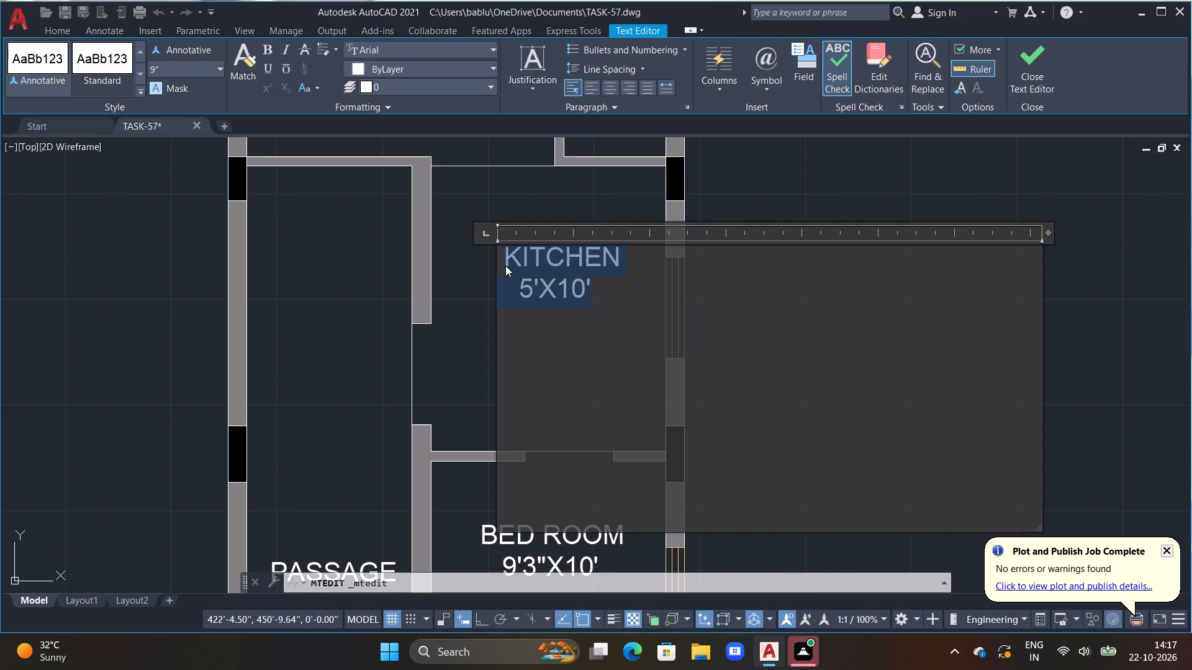
key(BackSpace)
key(space)
text(LIVING ROOM)
key(Return)
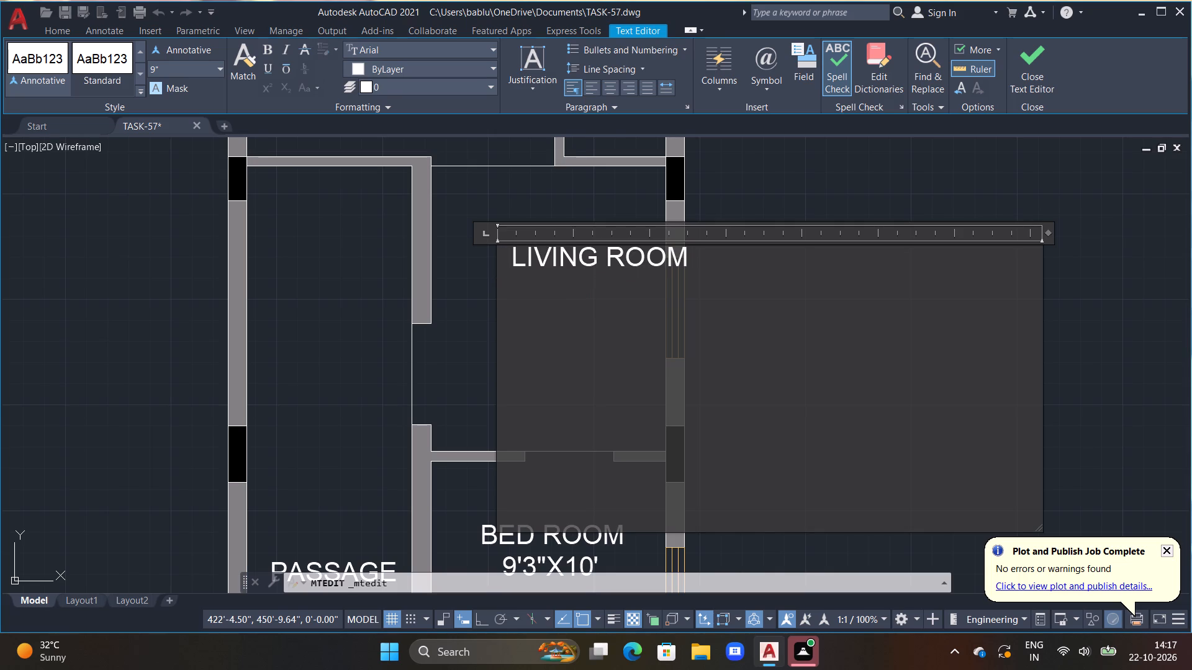
key(space)
key(space)
text(9'3"X11'3")
Indent the living room label's size line by four more spaces.
click(514, 287)
key(space)
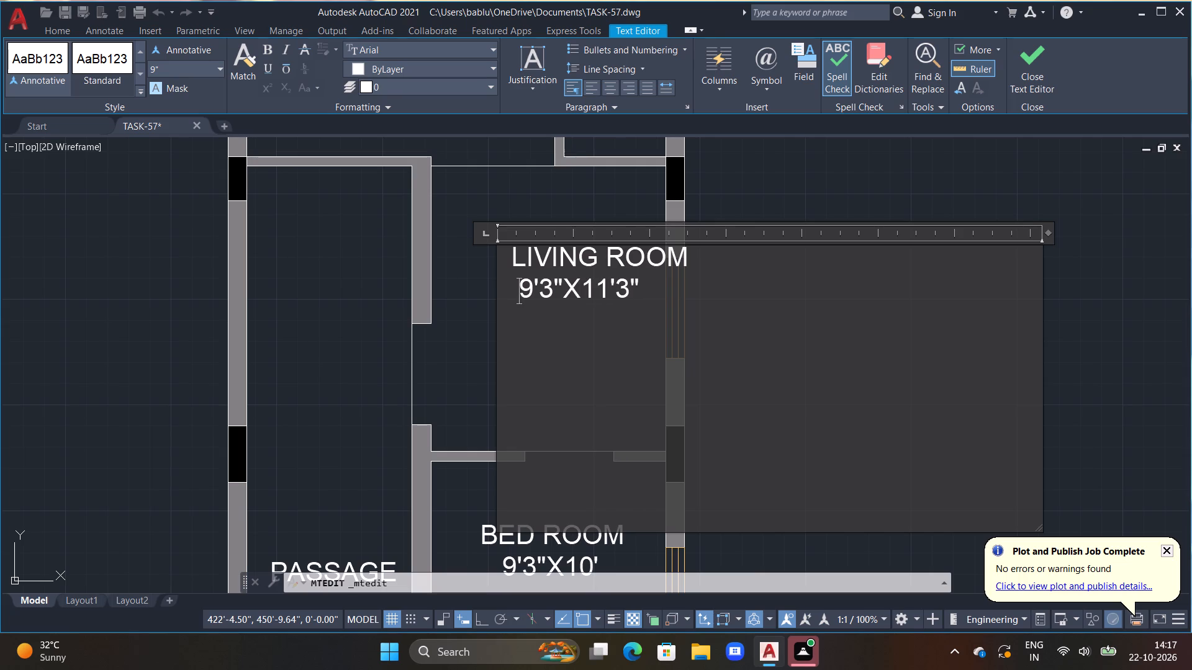
key(space)
key(space)
key(space)
click(482, 331)
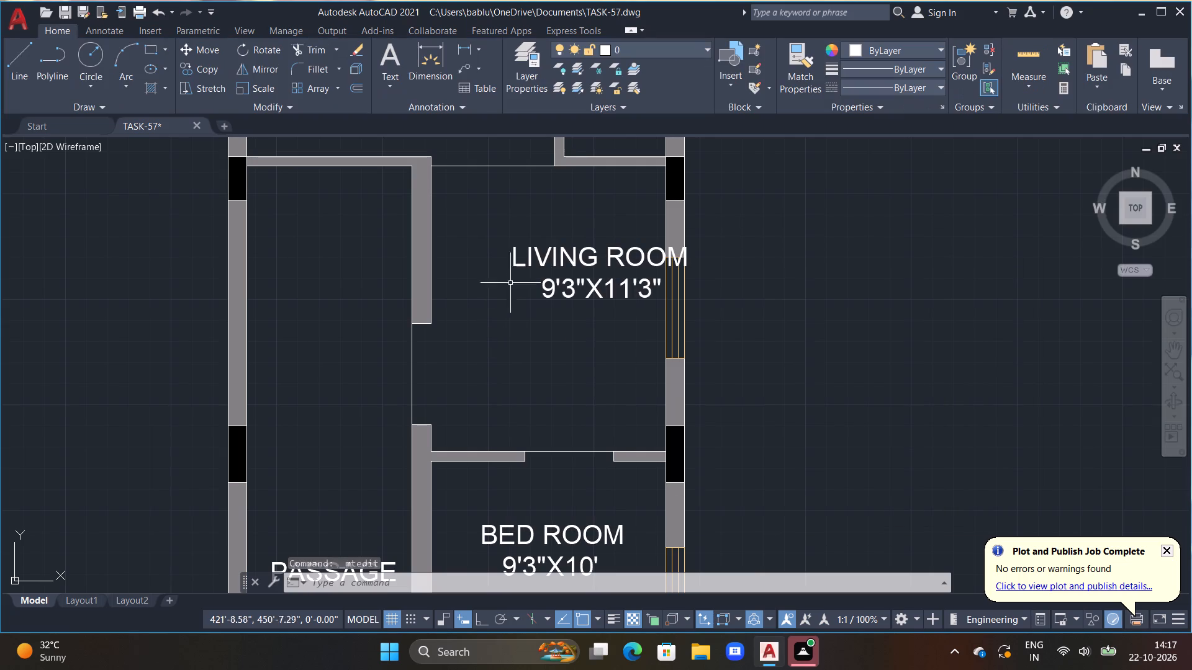
Move the LIVING ROOM label down and left to centre it within its room.
click(517, 259)
text(M)
key(space)
drag(503, 279, 493, 293)
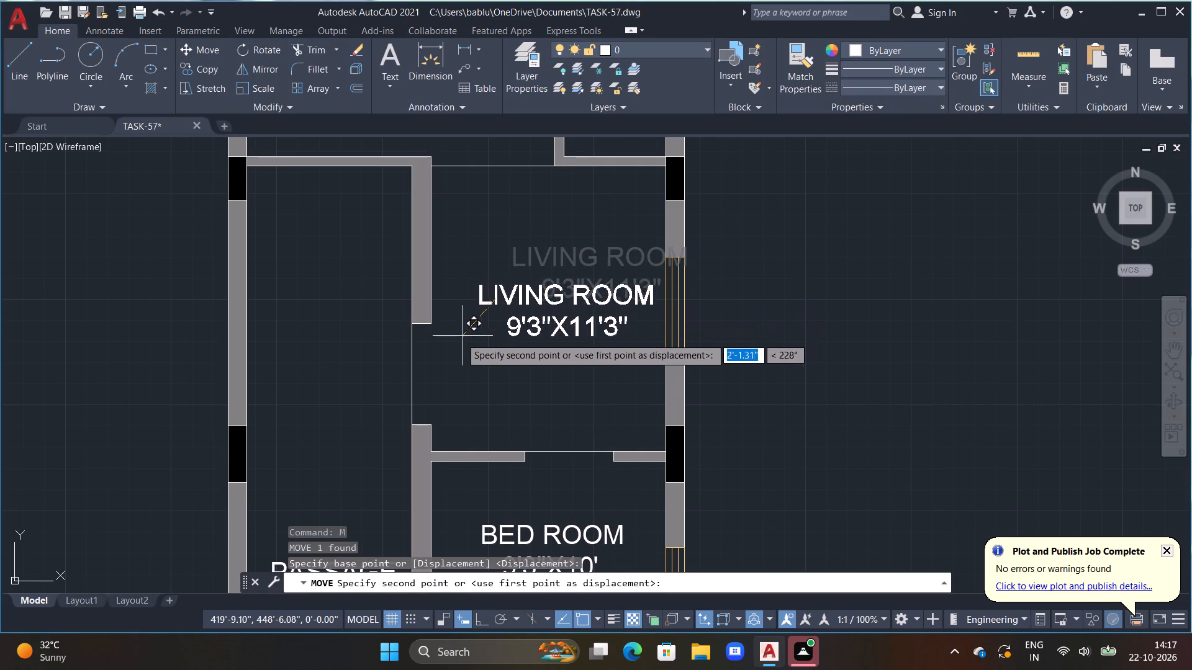
click(452, 327)
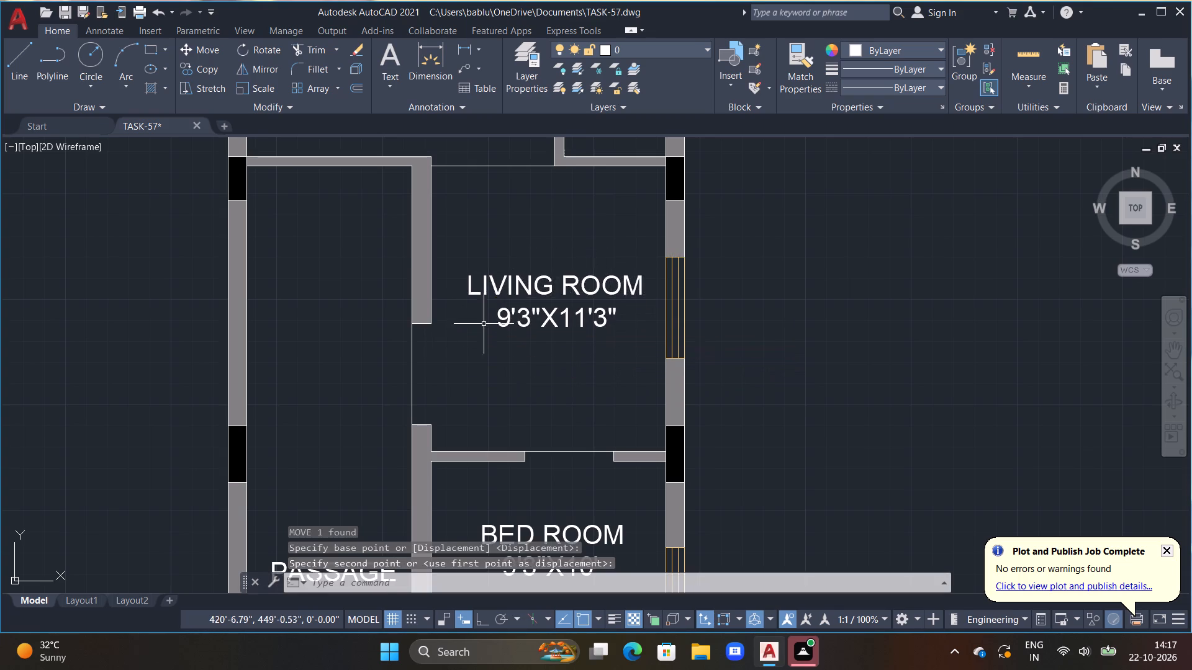
Open the KITCHEN label in the narrow room above the living room for editing and enlarge its text frame.
scroll(494, 331, down, 2)
middle_drag(520, 283, 540, 370)
scroll(553, 311, up, 2)
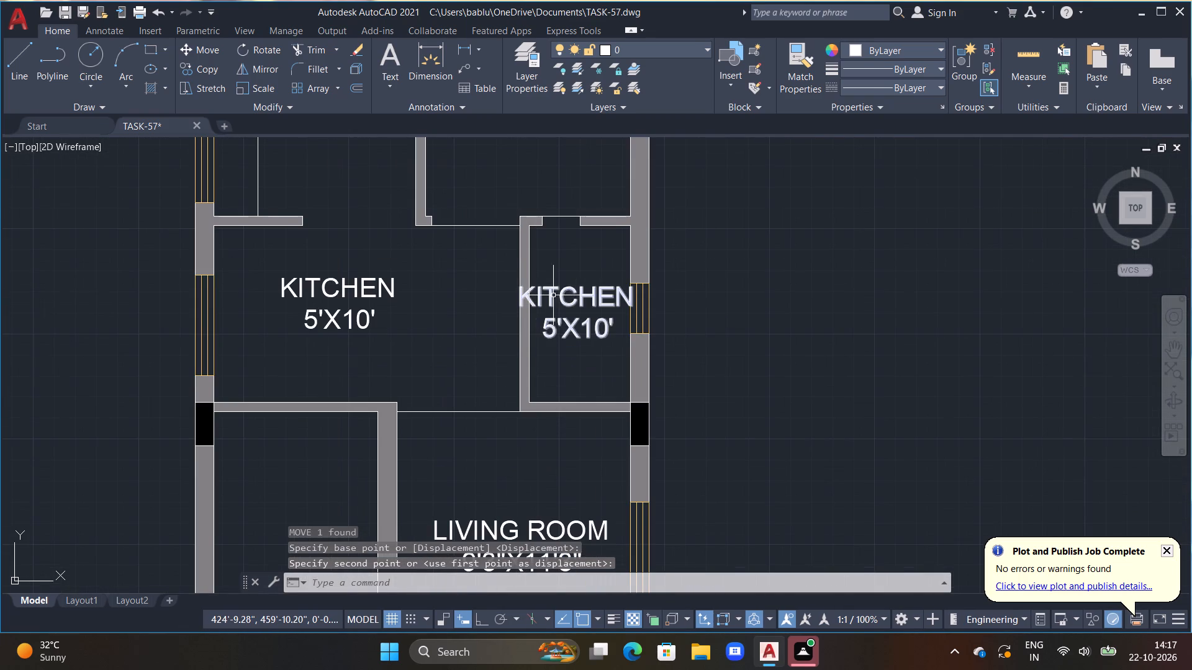
triple_click(553, 295)
scroll(642, 342, up, 2)
drag(612, 355, 702, 424)
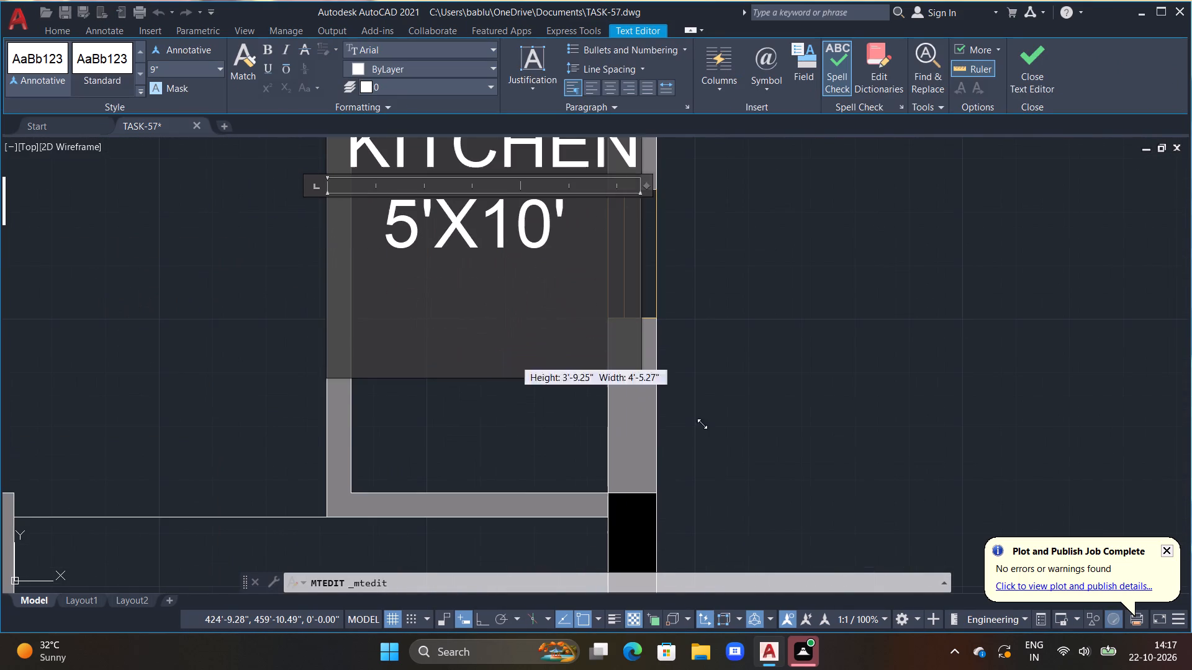
drag(702, 424, 765, 454)
drag(728, 424, 785, 473)
middle_drag(568, 247, 693, 381)
Replace that label's text with TOILET and 4'X7' on the second line, the size indented by three spaces.
drag(696, 344, 477, 277)
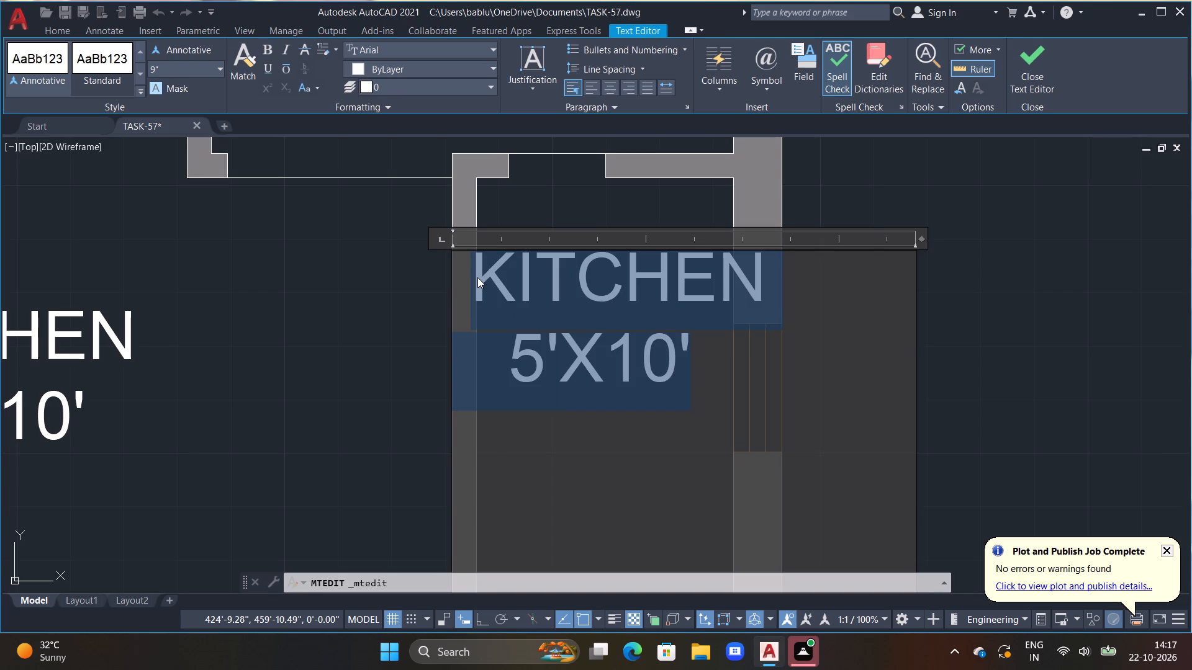
key(BackSpace)
key(BackSpace)
key(space)
text(TOILET)
key(Return)
key(space)
key(space)
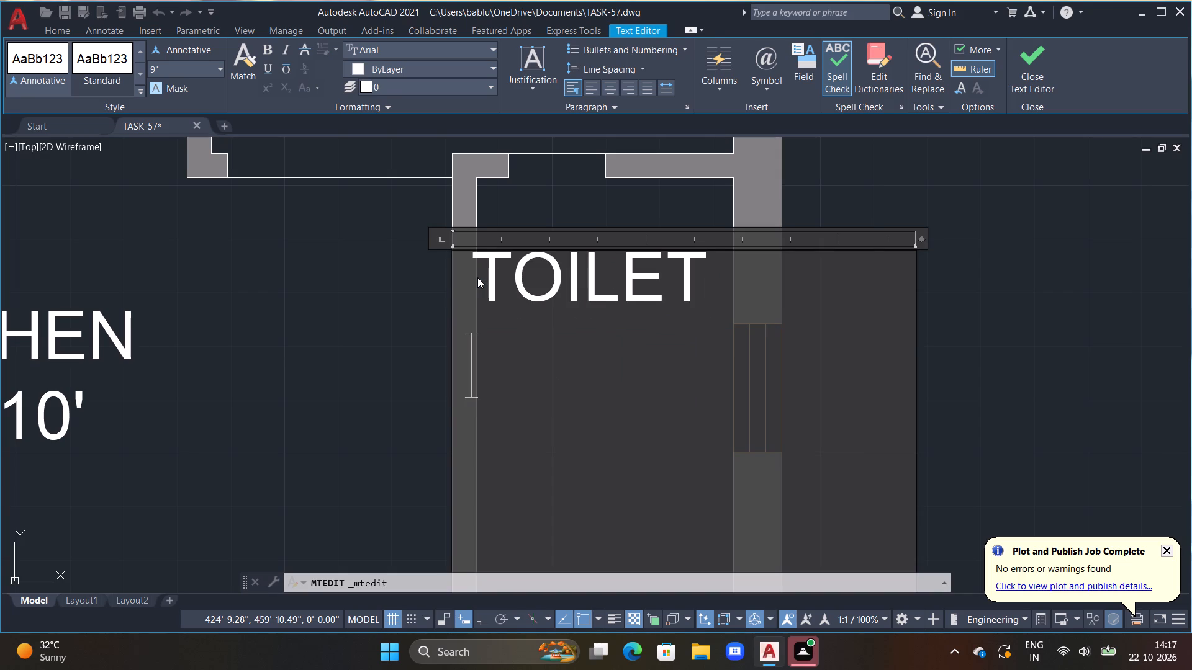
key(space)
text(4')
key(x)
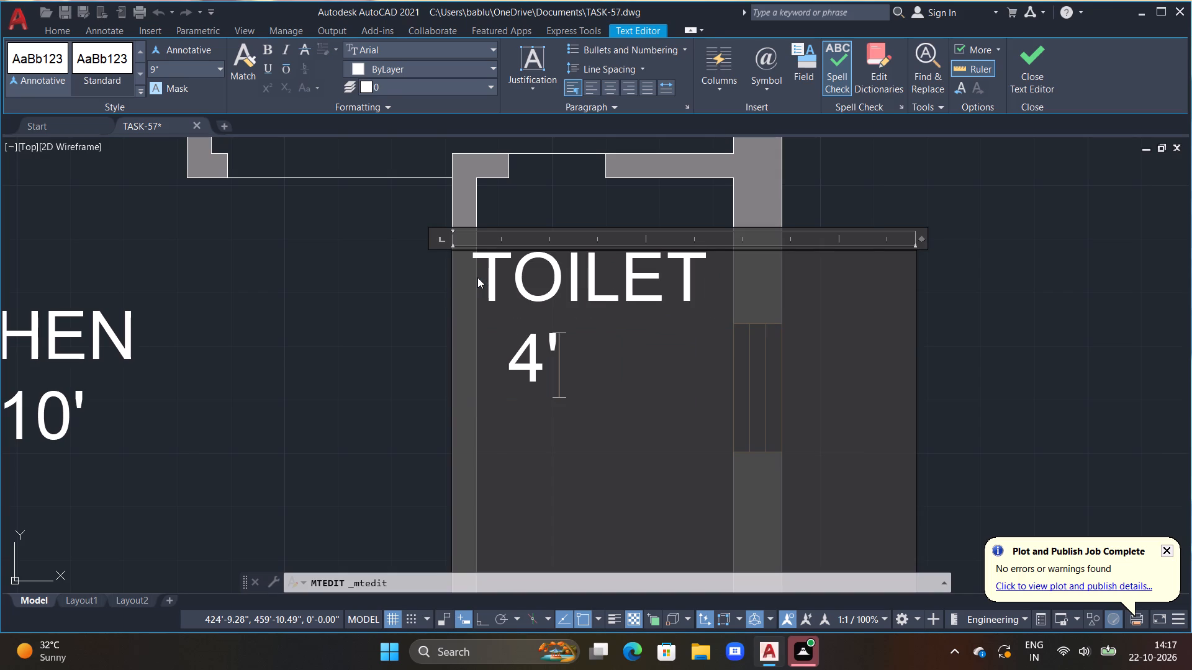
text(7')
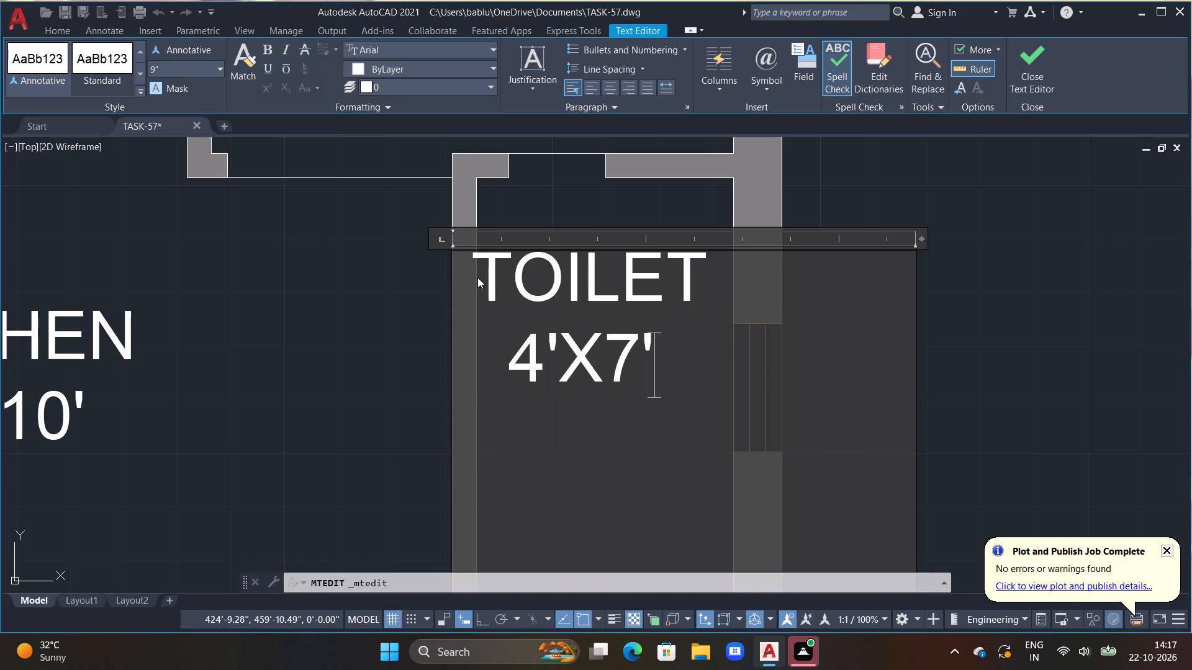
click(370, 395)
Move the 4'X7' TOILET label slightly down and right, clear of the toilet's wall.
scroll(481, 414, down, 2)
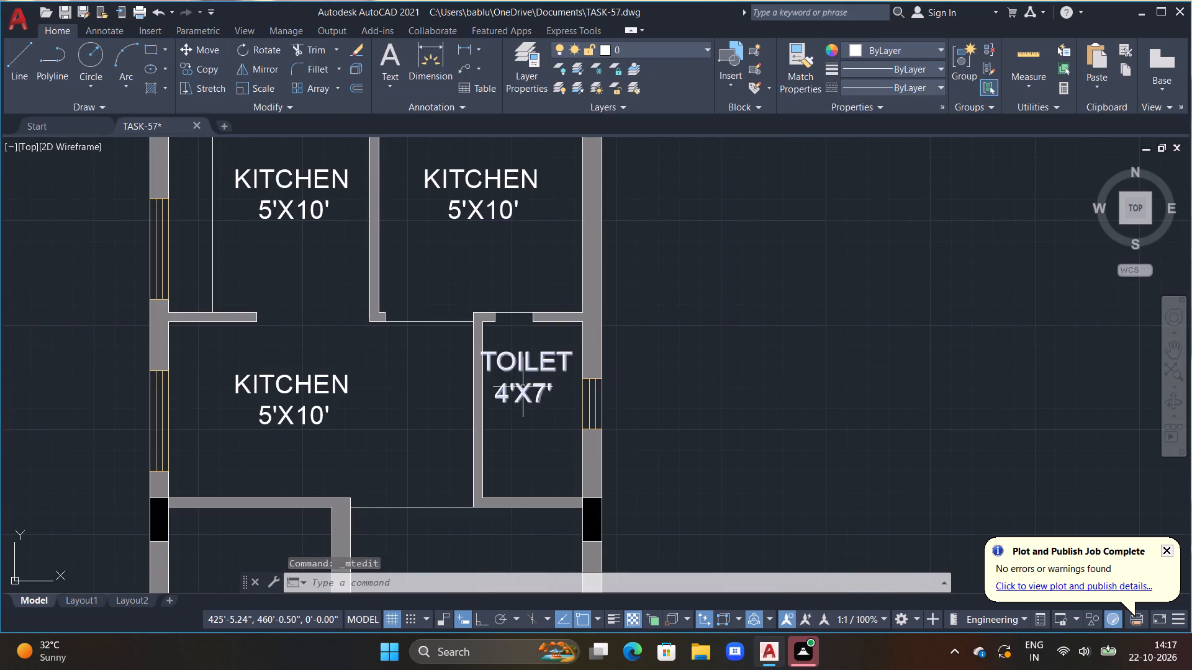
click(523, 387)
text(M)
key(space)
click(523, 420)
drag(528, 427, 533, 432)
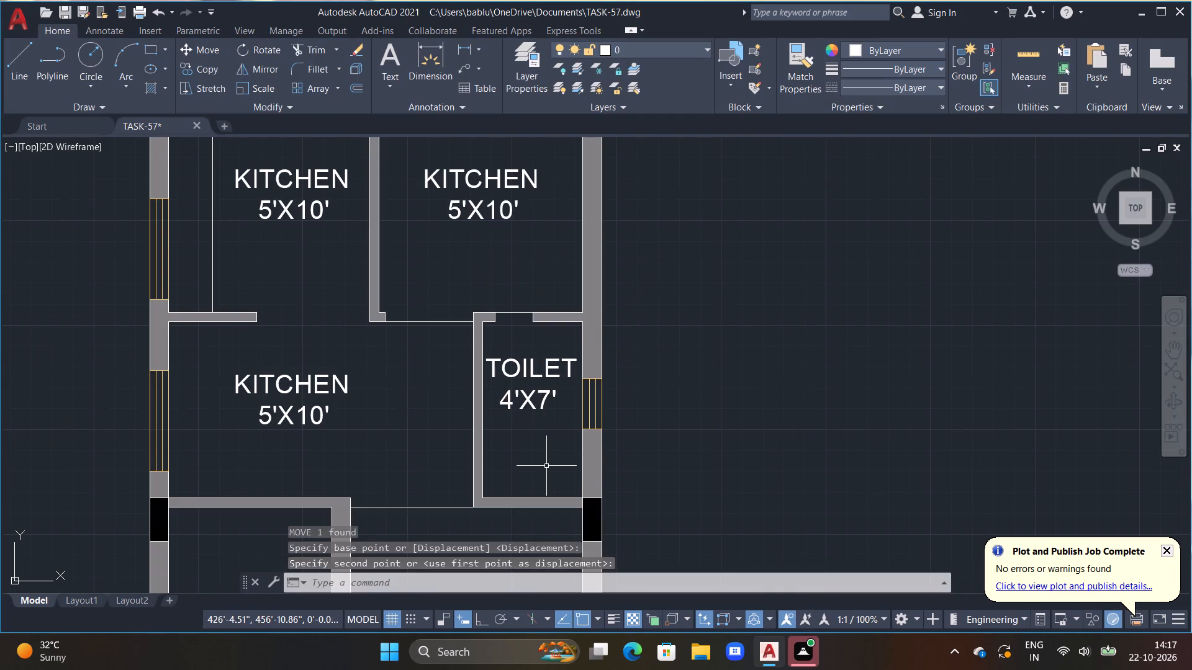
click(546, 466)
click(531, 428)
key(Escape)
key(Escape)
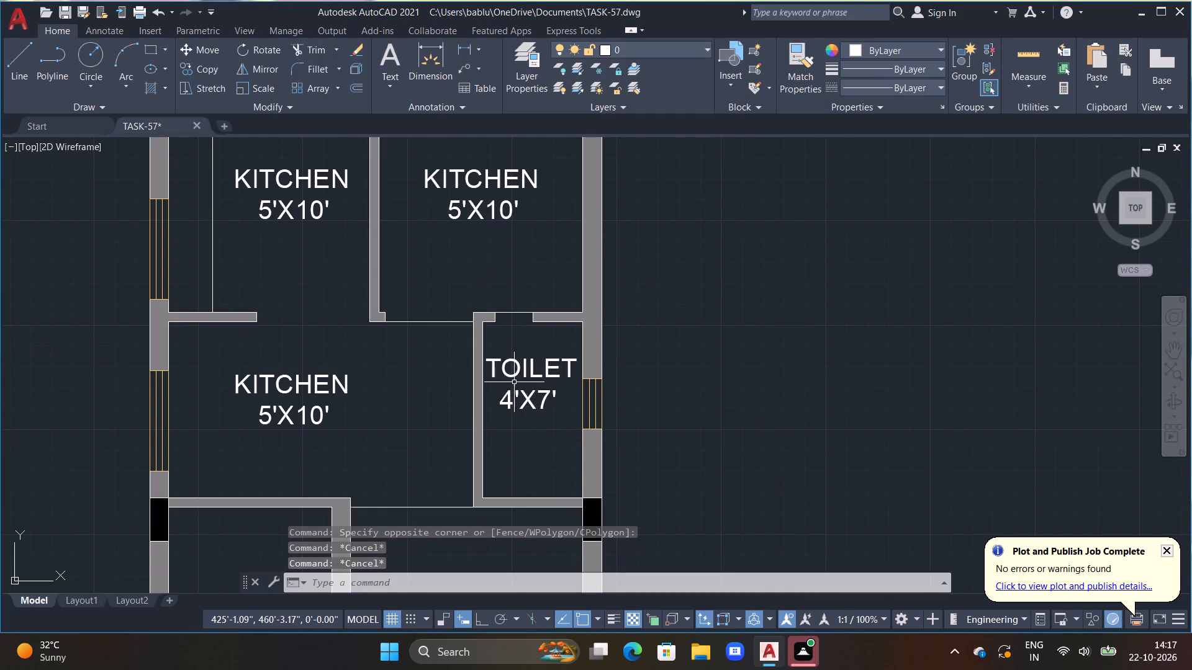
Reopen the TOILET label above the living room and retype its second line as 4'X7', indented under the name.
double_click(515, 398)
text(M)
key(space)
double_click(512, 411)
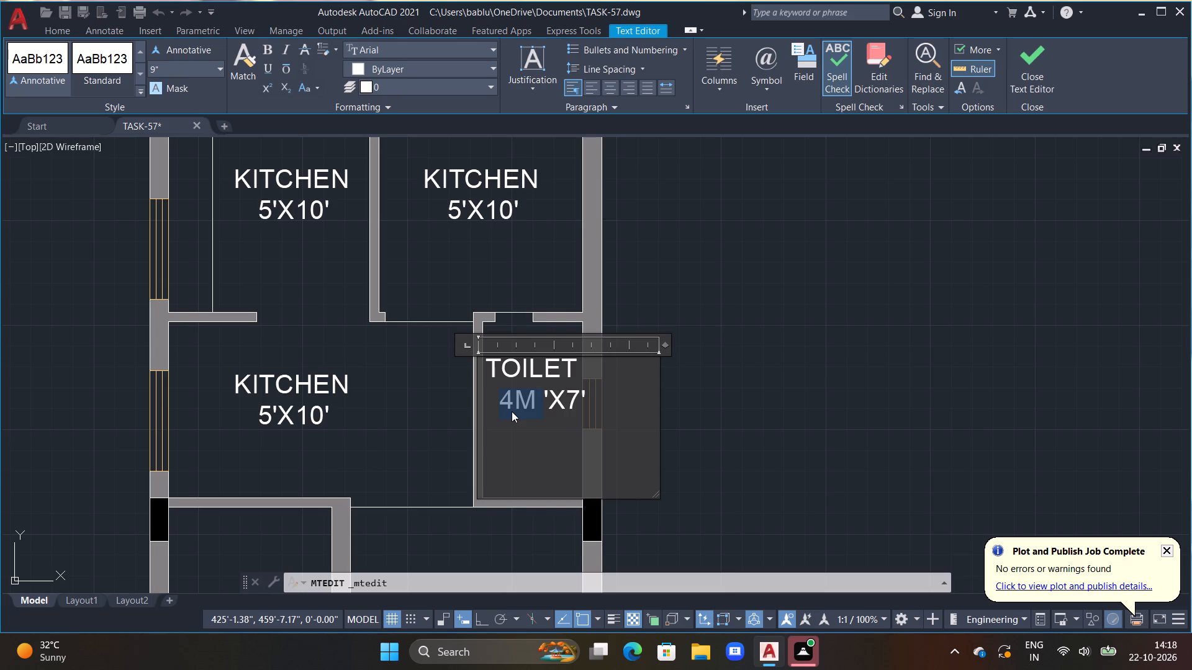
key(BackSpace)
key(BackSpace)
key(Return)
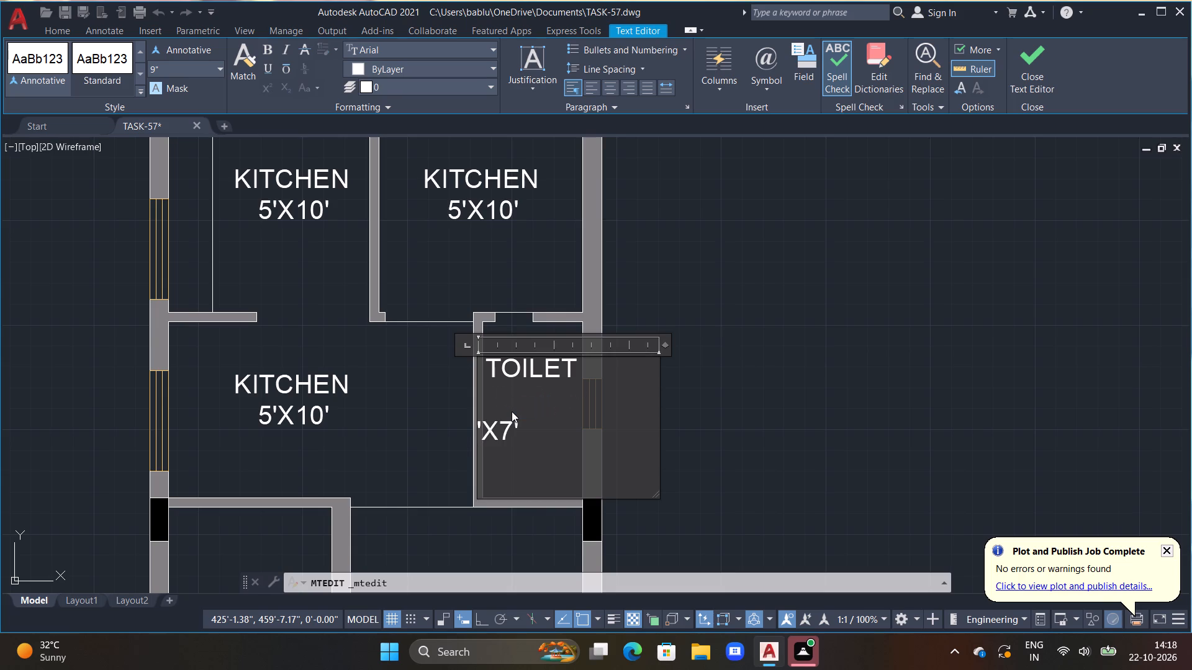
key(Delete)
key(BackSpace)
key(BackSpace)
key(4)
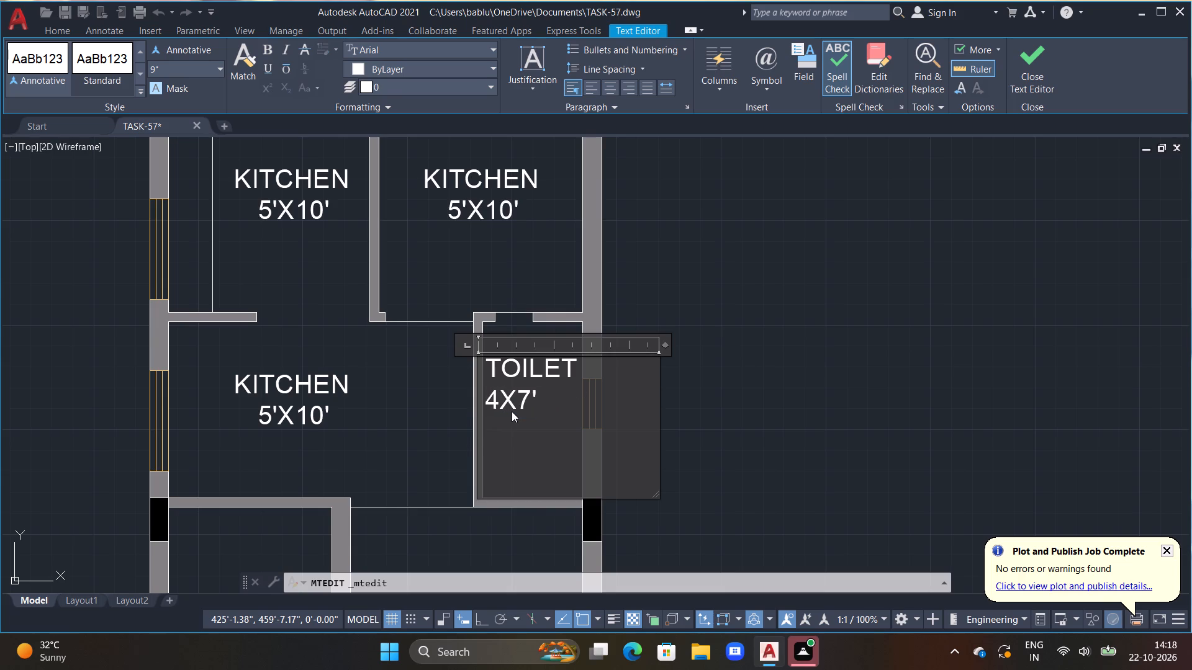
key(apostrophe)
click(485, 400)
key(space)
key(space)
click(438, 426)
Move the 4'X7' TOILET label down to the middle of its room.
click(512, 399)
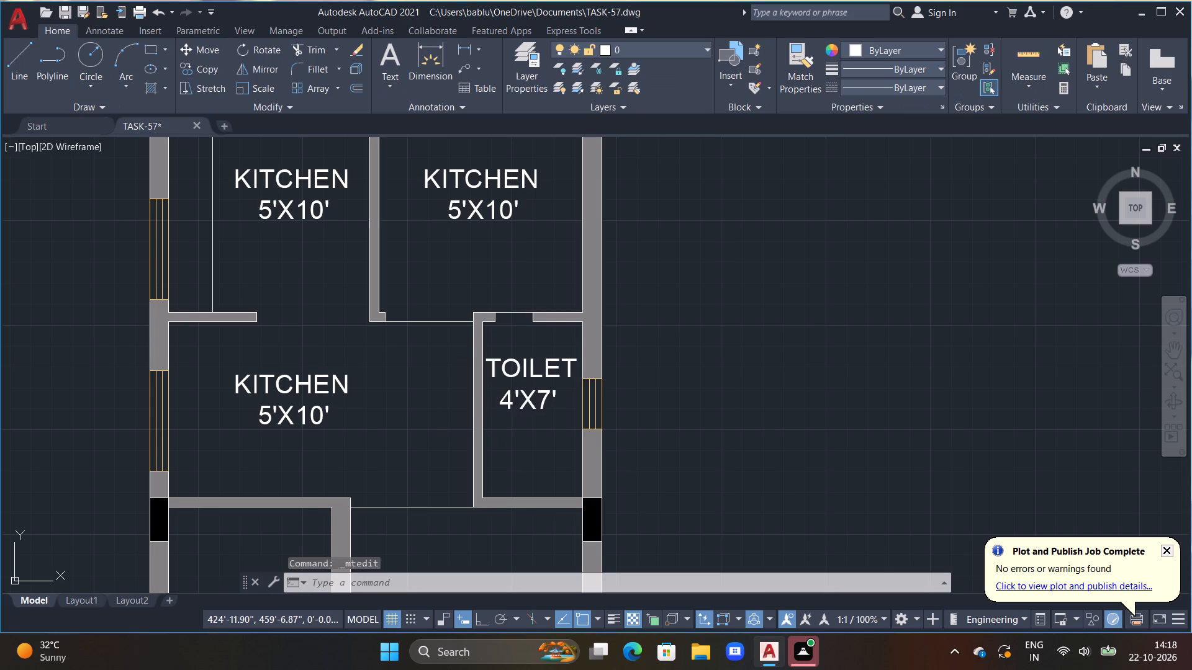
text(M)
key(space)
click(507, 426)
drag(507, 426, 507, 434)
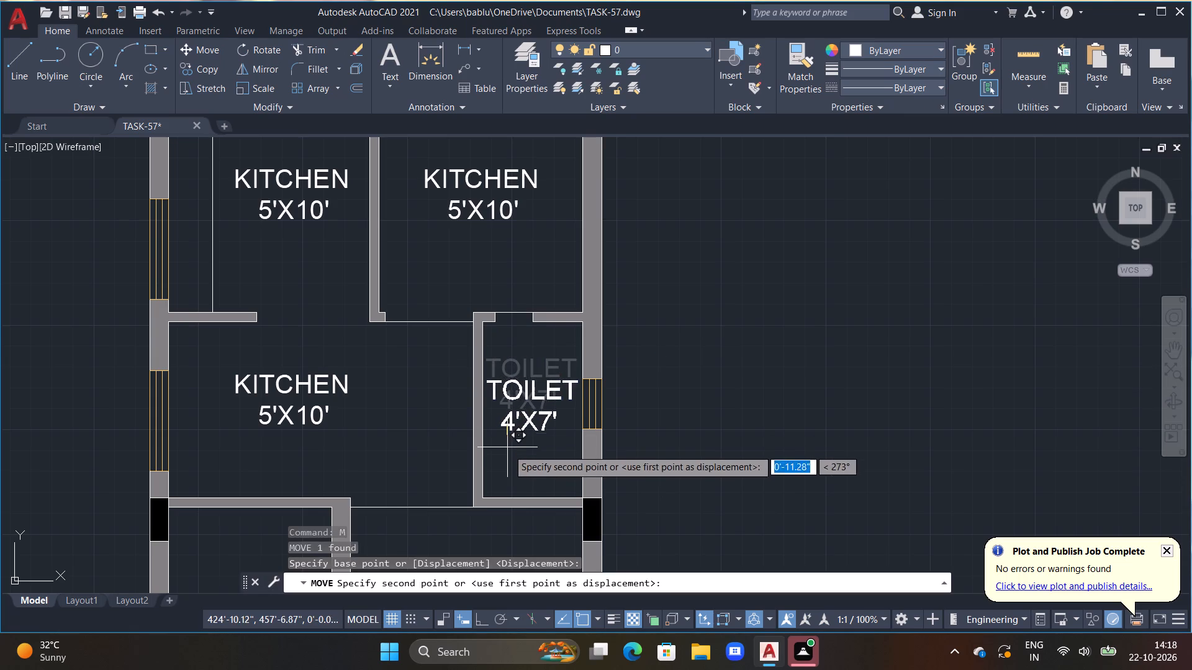
click(511, 457)
Open the KITCHEN label in the plan's upper-right room for editing and widen its text frame.
scroll(494, 389, down, 2)
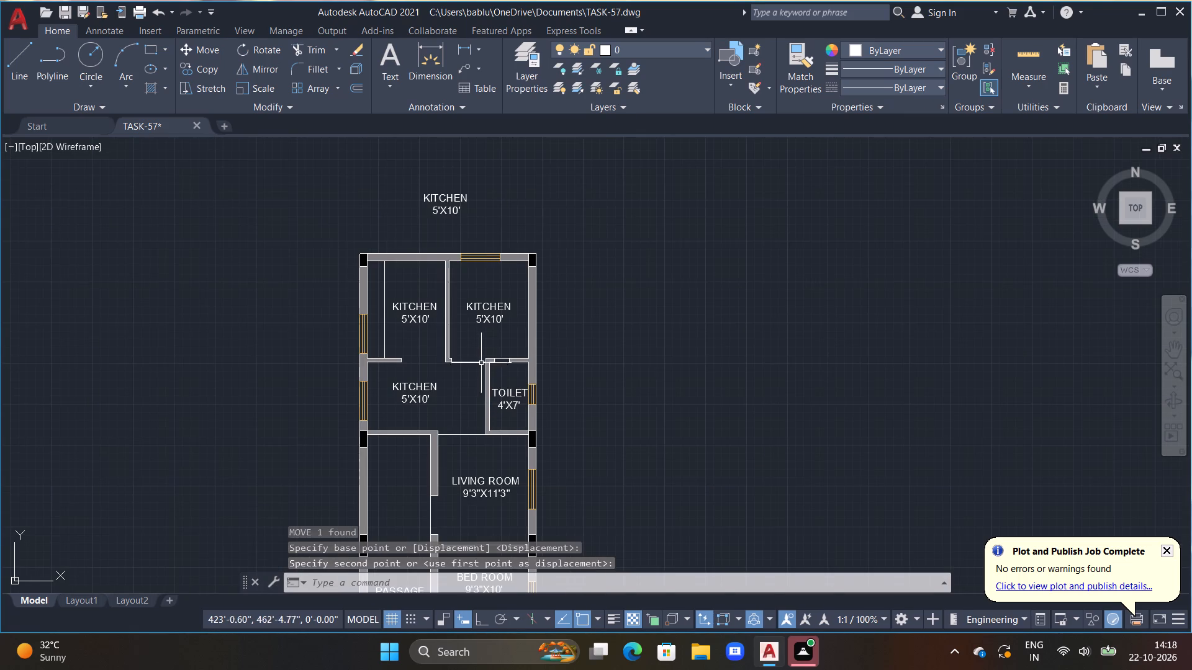
middle_drag(479, 358, 502, 373)
scroll(510, 345, up, 2)
click(485, 329)
click(471, 326)
double_click(472, 316)
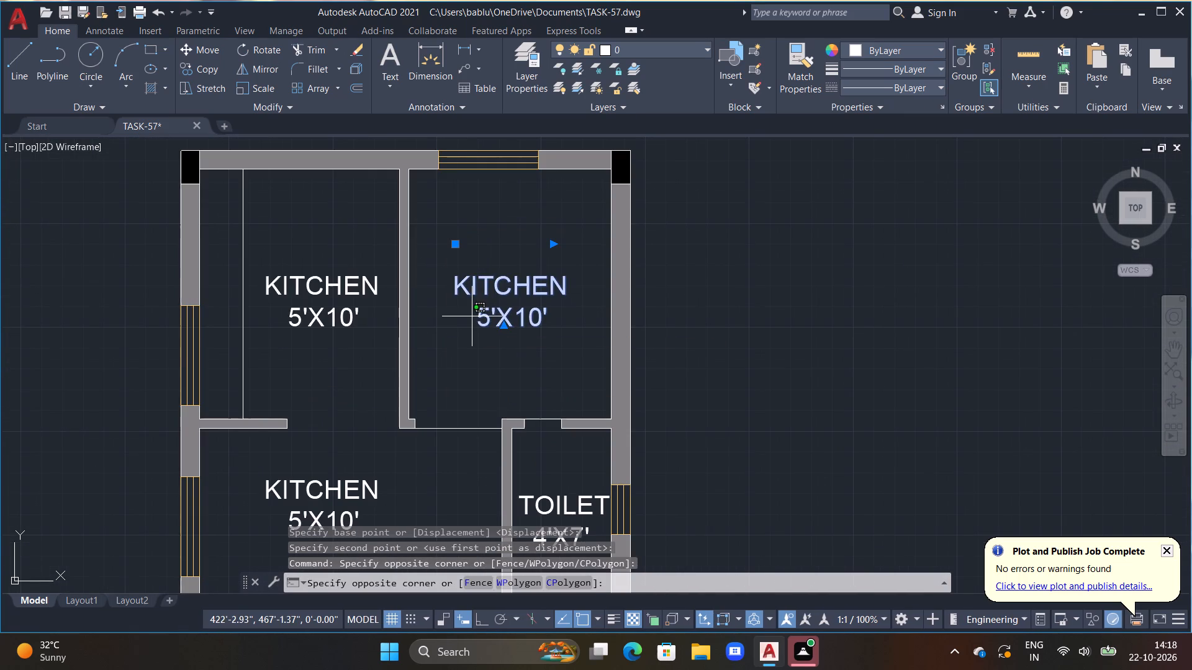
double_click(473, 311)
double_click(498, 320)
double_click(498, 315)
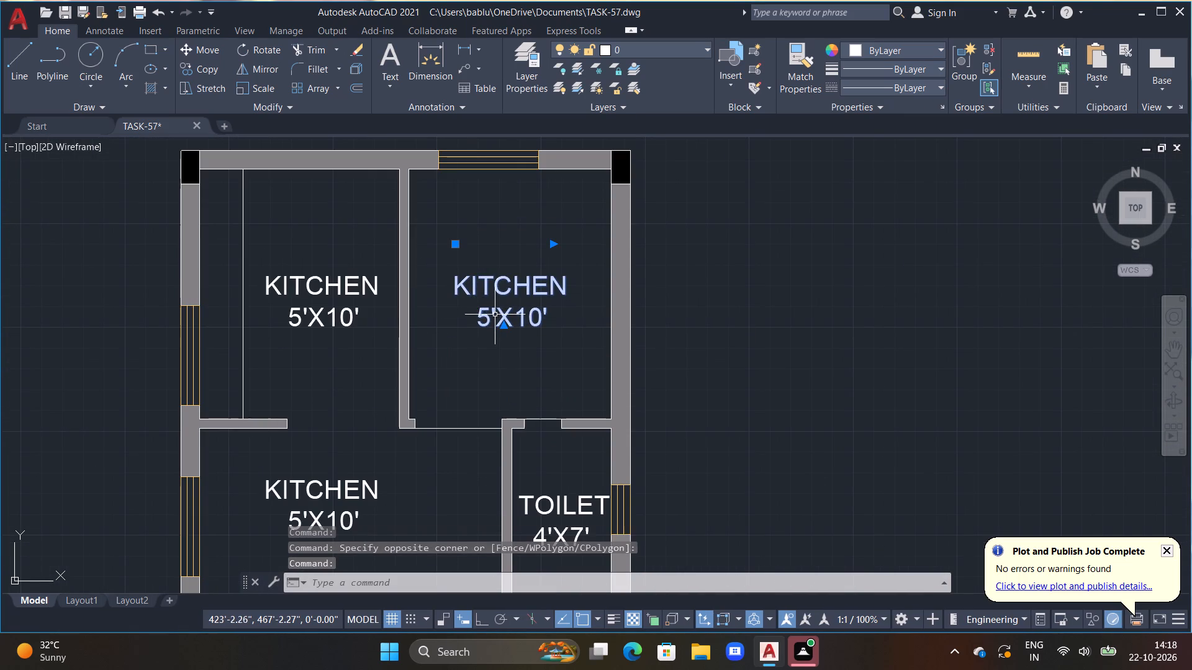
double_click(489, 313)
scroll(532, 337, up, 3)
scroll(595, 344, down, 3)
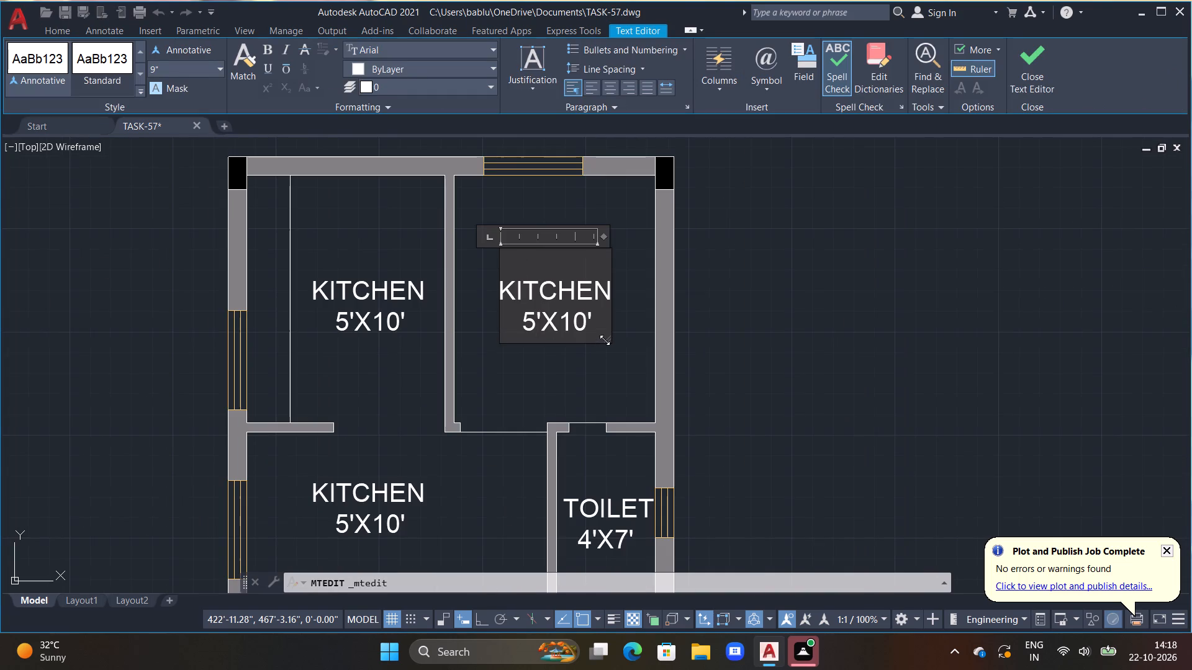
drag(605, 340, 1110, 452)
Replace the label's whole text with MASTER BED ROOM, starting with a single space.
click(605, 298)
drag(603, 298, 494, 272)
key(BackSpace)
key(space)
text(MS)
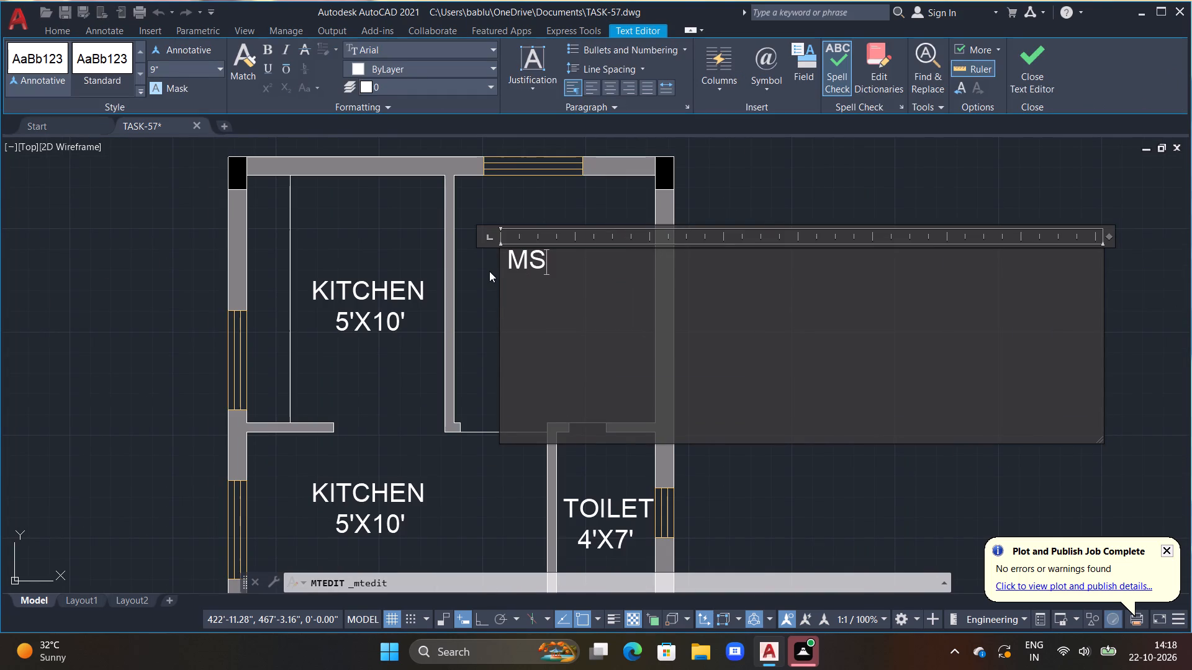
key(BackSpace)
text(ASTER BED ROOO)
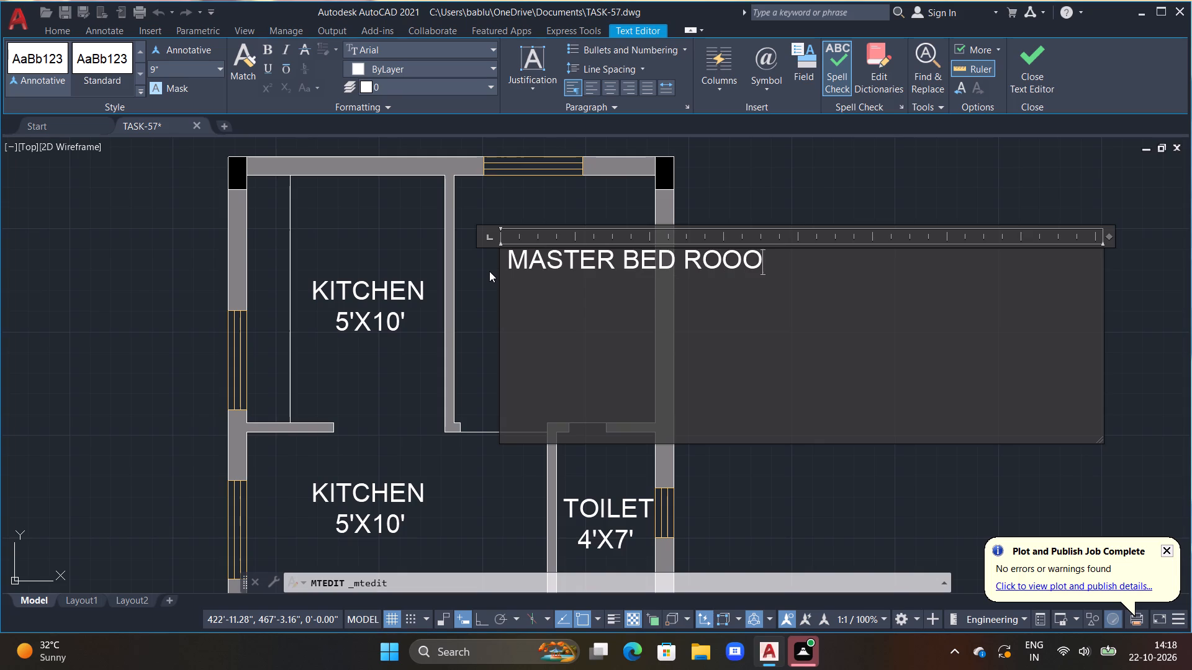
key(BackSpace)
key(m)
Add the size 8'X10' on a second line under MASTER BED ROOM, indented by two spaces.
key(Return)
key(space)
key(space)
text(8)
key(Return)
key(apostrophe)
key(Return)
key(Return)
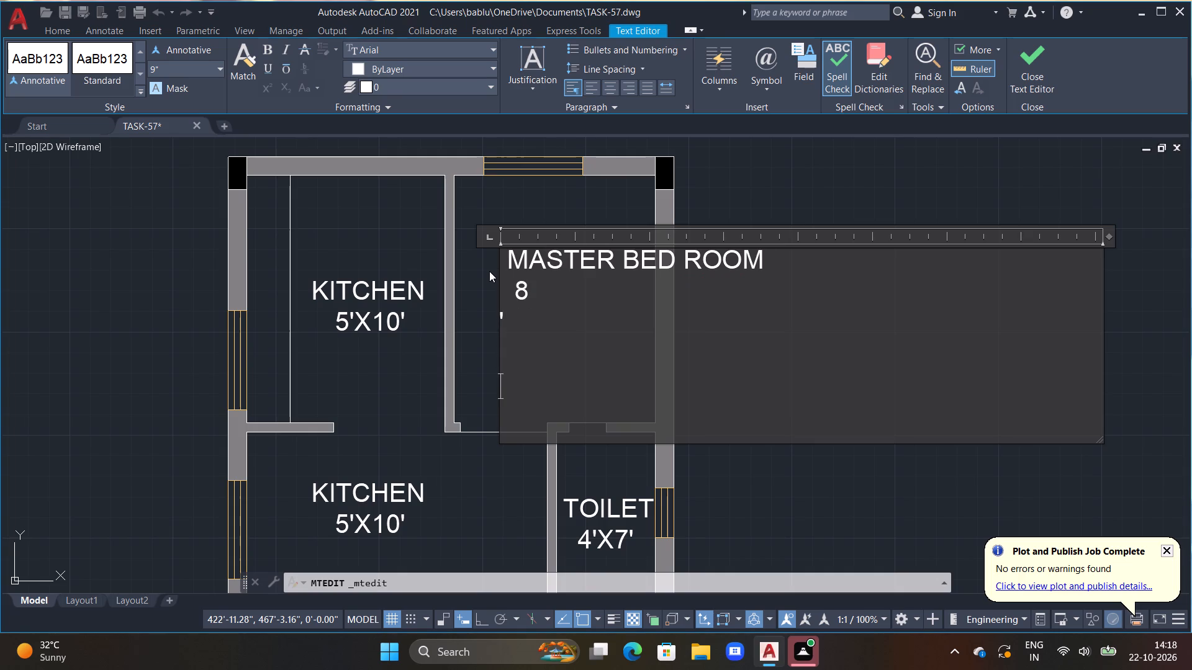
key(BackSpace)
key(BackSpace)
key(BackSpace)
key(BackSpace)
text('X)
text(1')
text(0')
key(BackSpace)
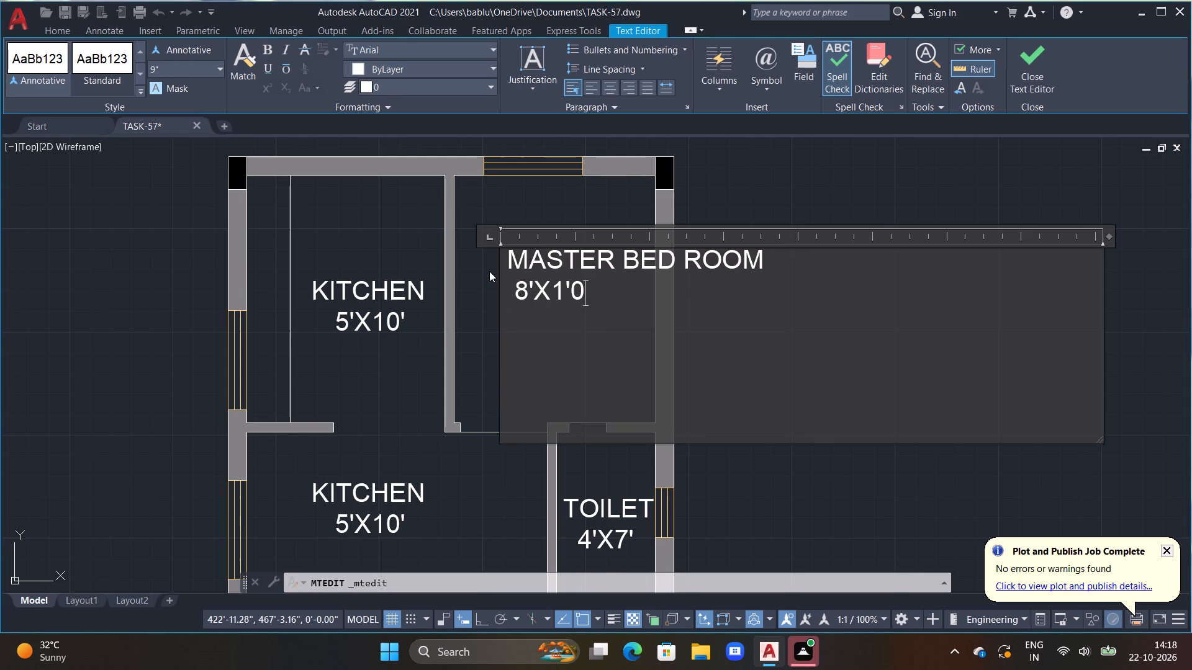
key(BackSpace)
key(BackSpace)
text(0')
Break the room name after MASTER so that BED ROOM sits on its own line, and finish editing.
click(623, 264)
key(Return)
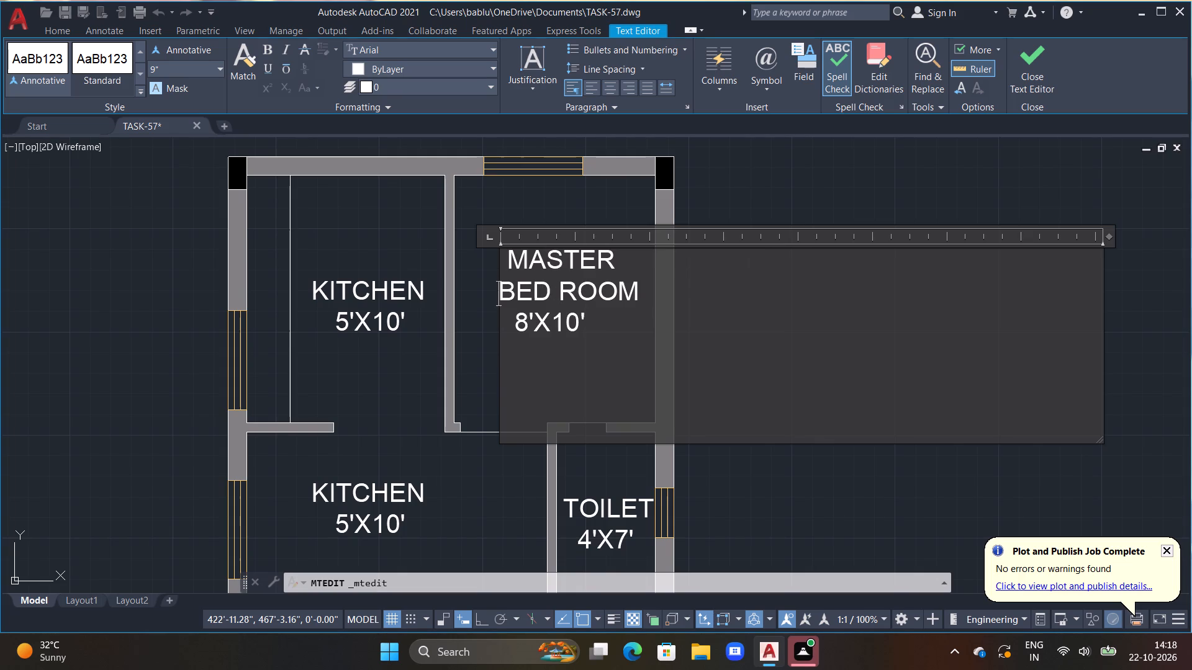
click(474, 348)
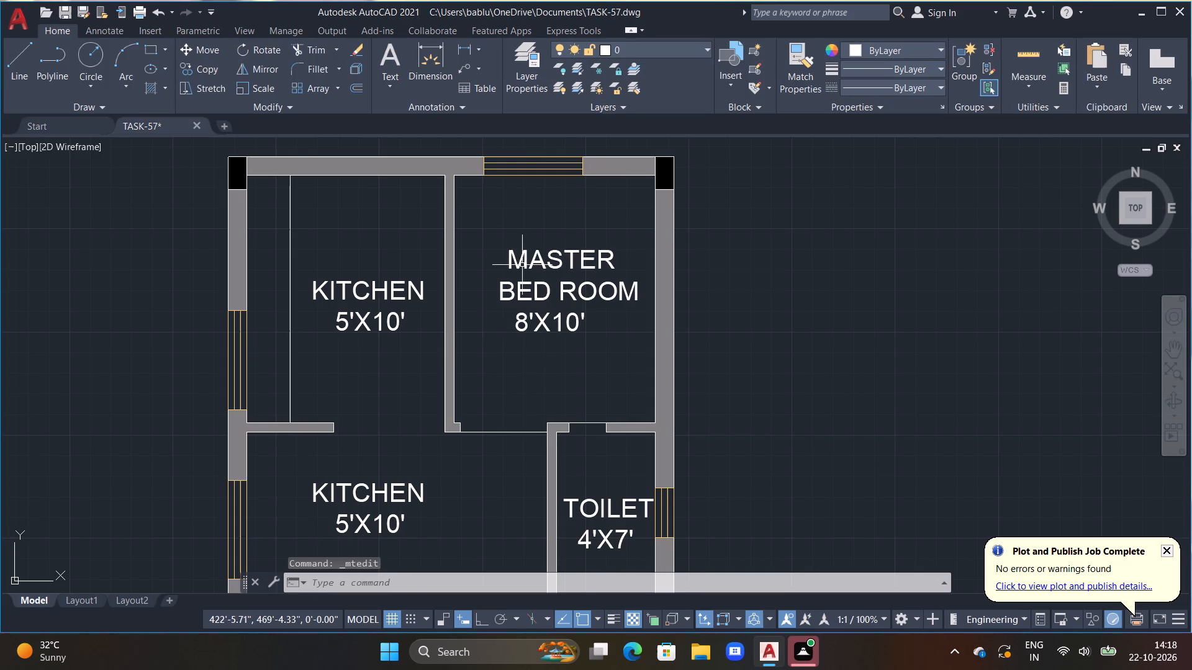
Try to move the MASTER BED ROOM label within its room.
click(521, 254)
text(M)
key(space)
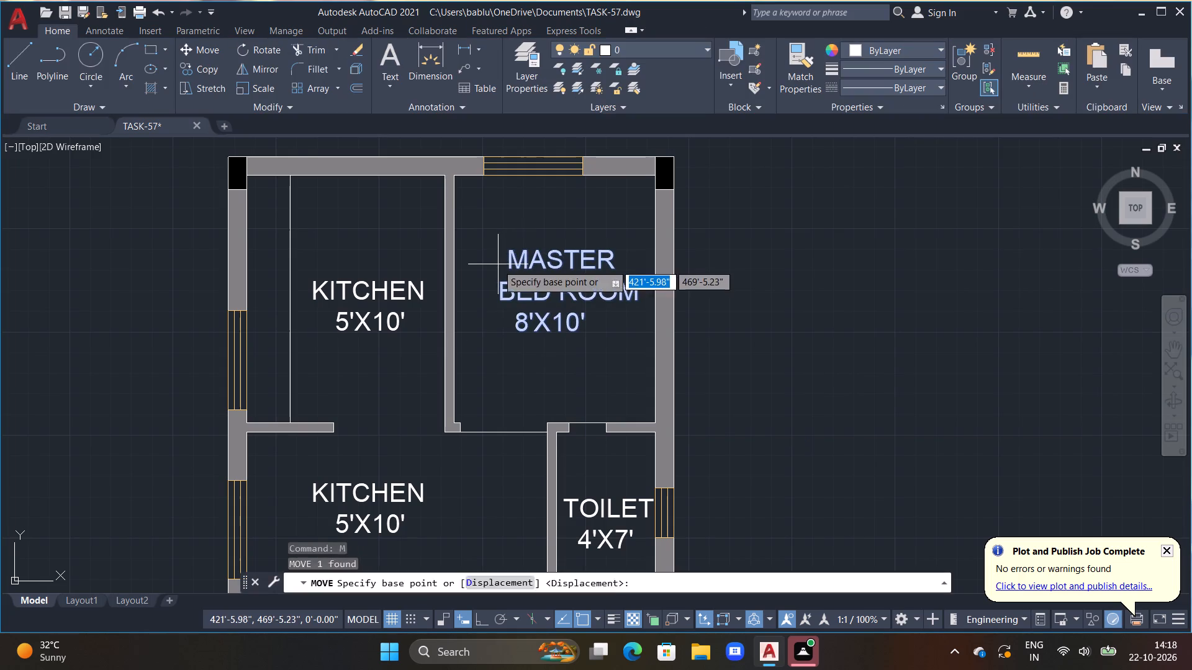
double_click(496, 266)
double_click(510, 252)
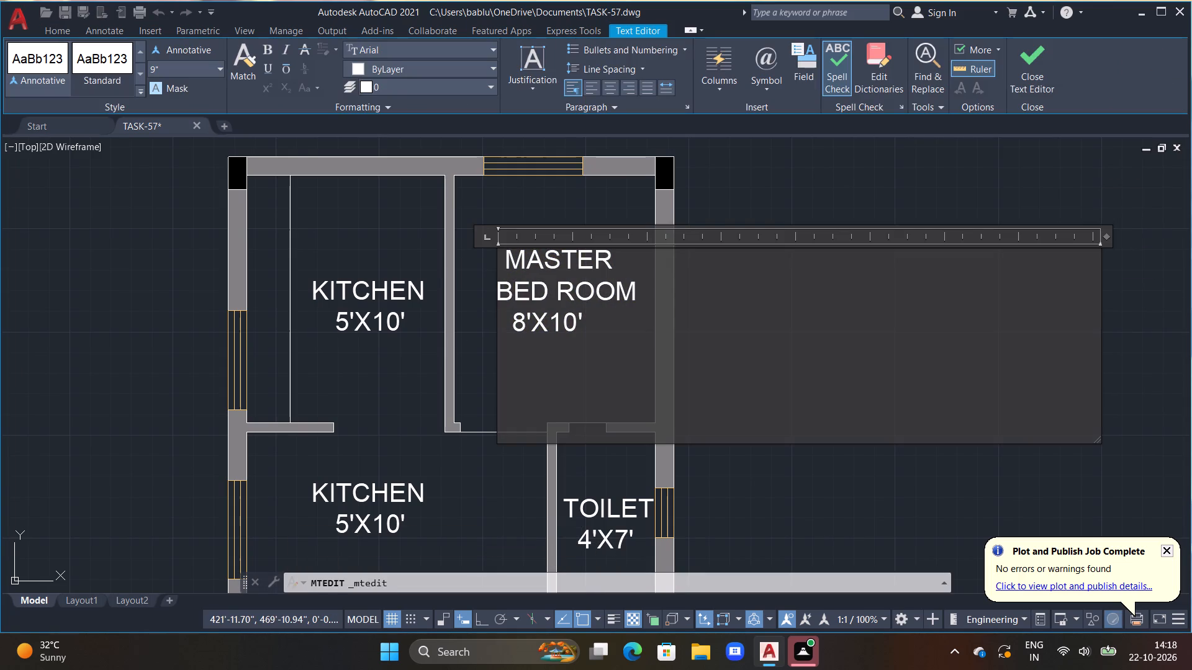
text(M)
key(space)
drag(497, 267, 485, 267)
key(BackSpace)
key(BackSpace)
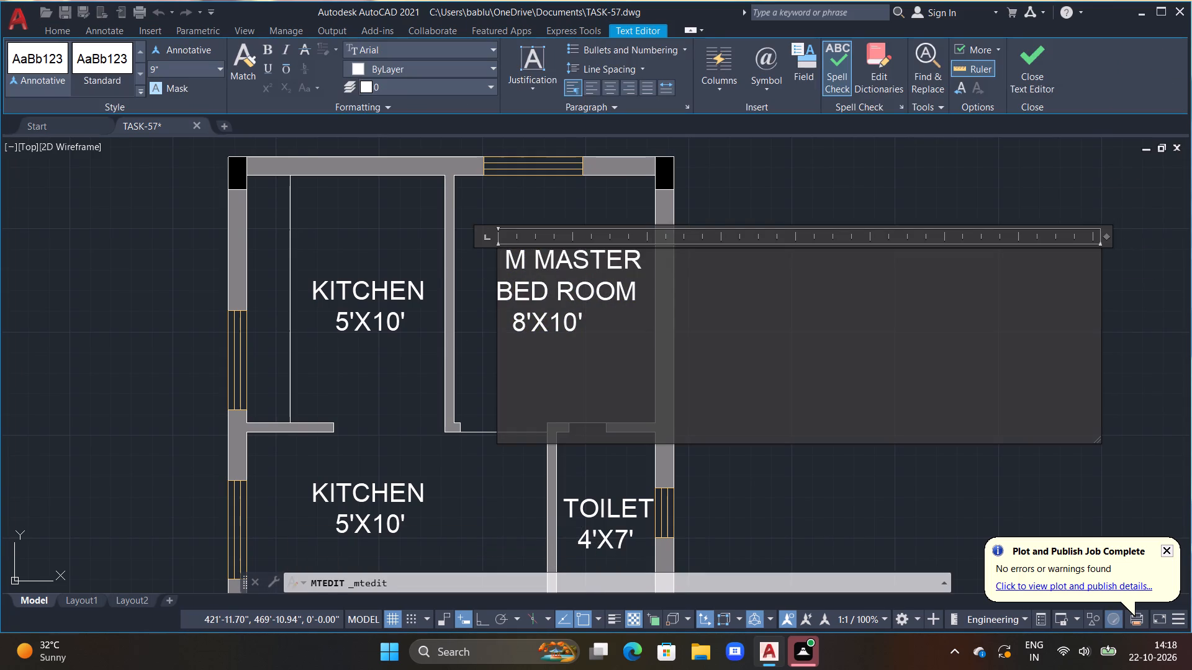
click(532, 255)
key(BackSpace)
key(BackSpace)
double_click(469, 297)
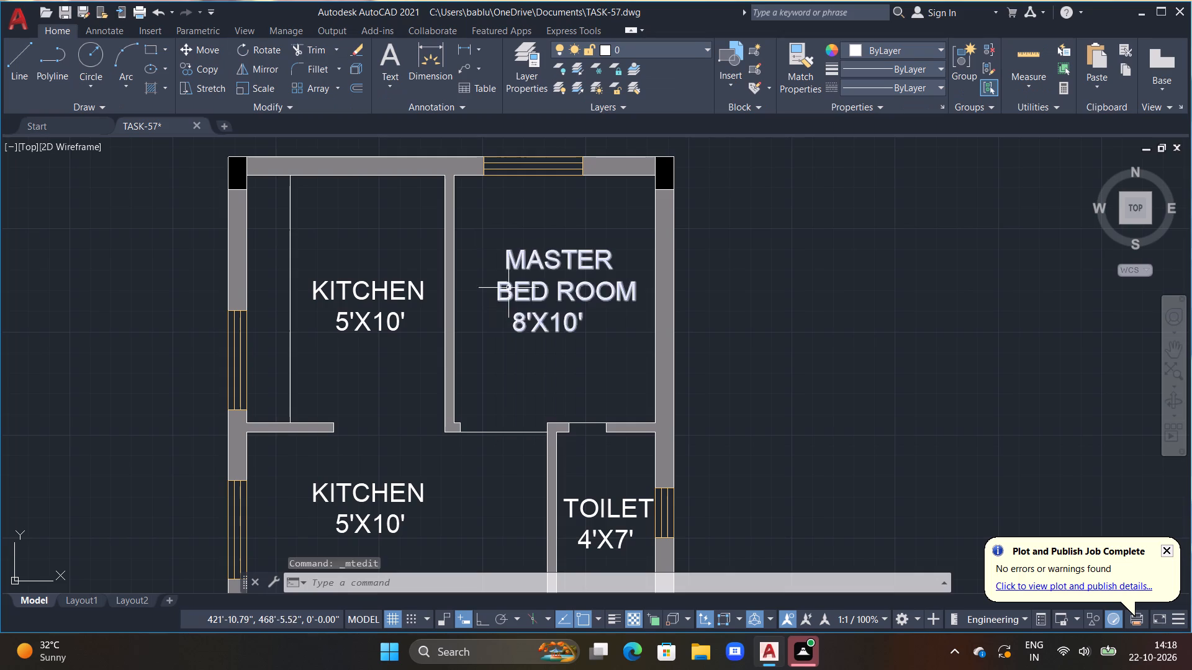
Move the MASTER BED ROOM label slightly left and down, to the middle of its room.
click(505, 284)
text(M)
key(space)
click(492, 323)
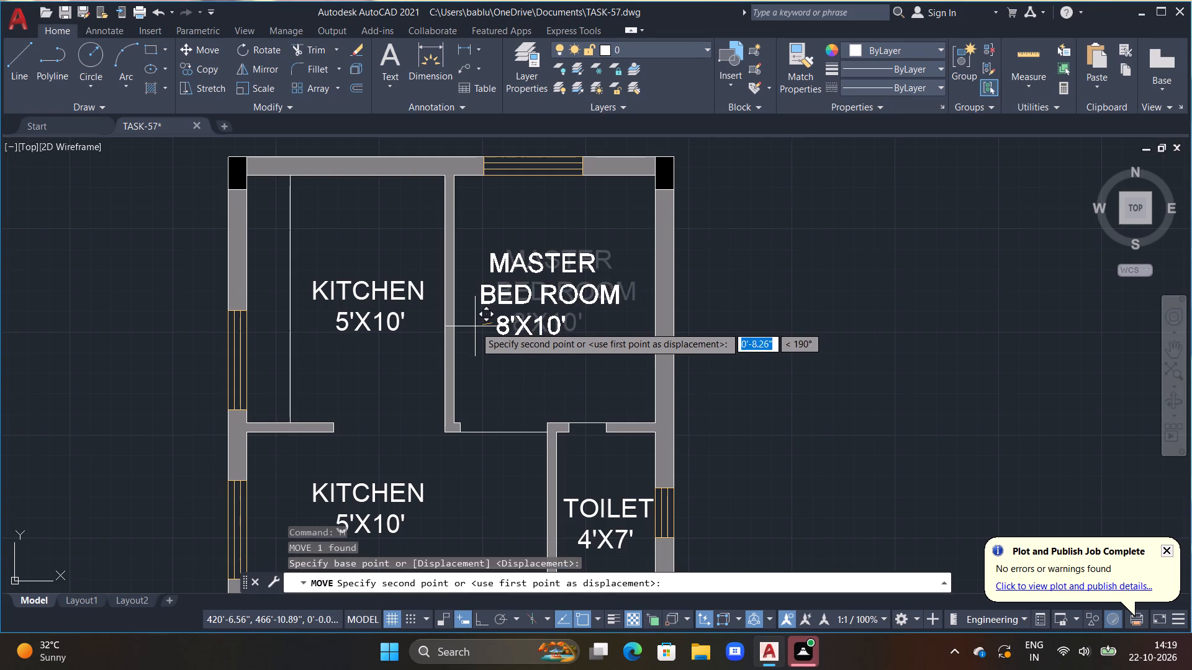
click(482, 337)
Open the KITCHEN label in the room beside the 4'X7' toilet and widen its text frame almost to the toilet wall.
scroll(484, 345, down, 2)
middle_drag(440, 385, 462, 295)
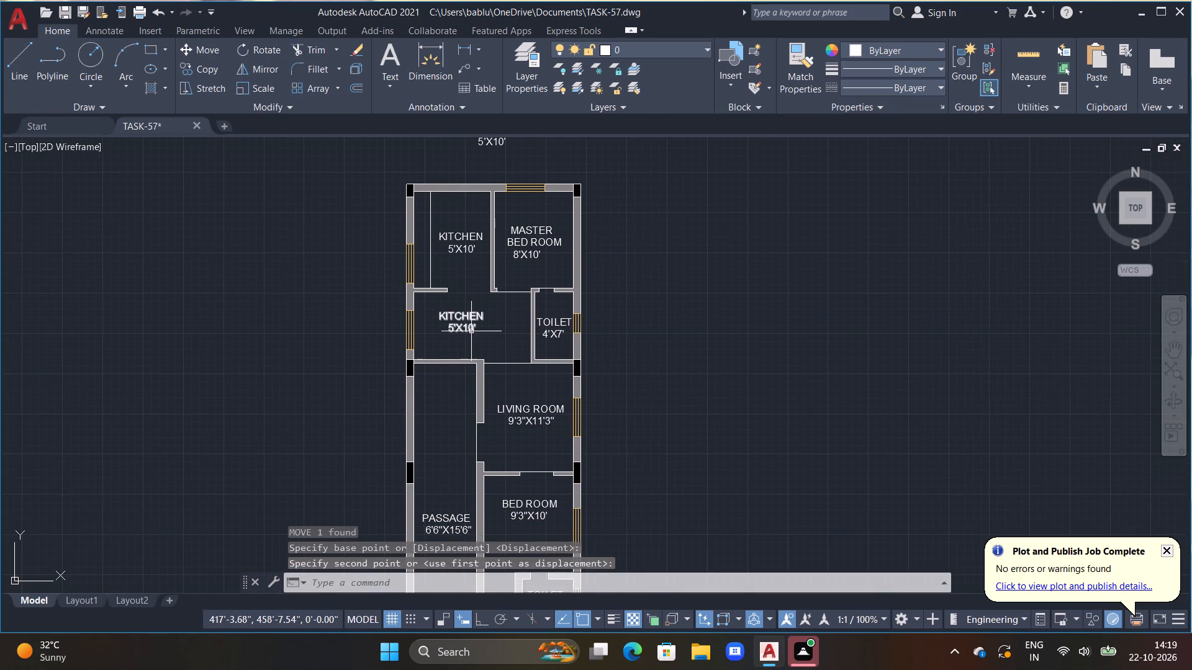
middle_drag(471, 331, 473, 288)
double_click(469, 270)
scroll(469, 270, up, 3)
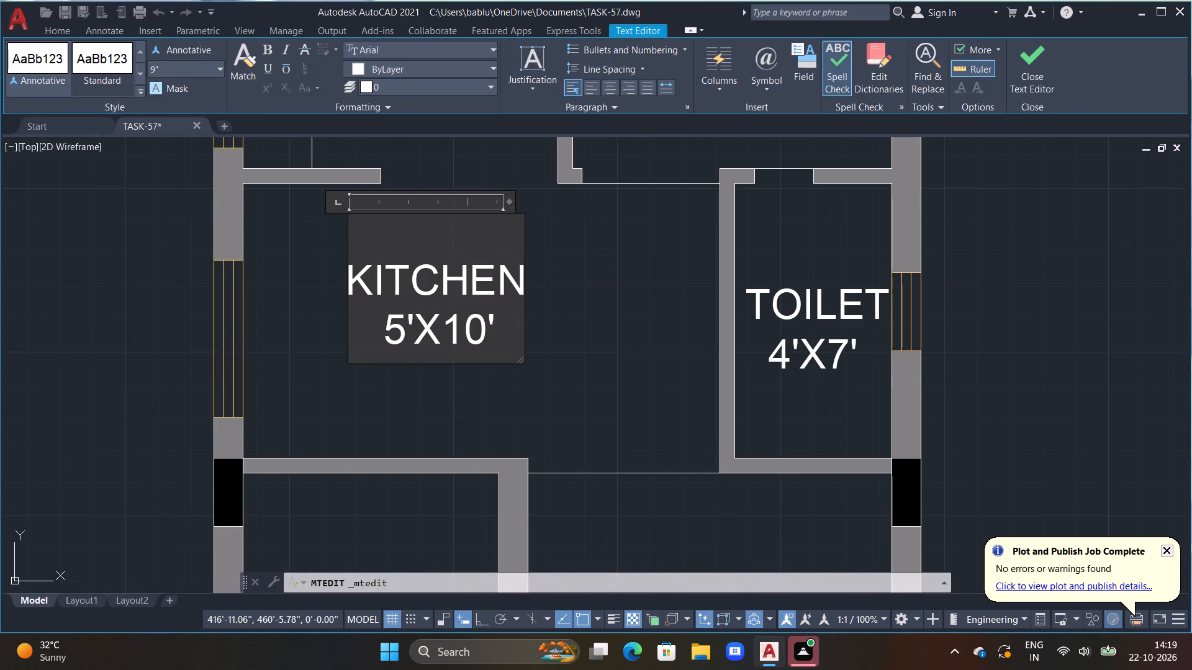
drag(525, 360, 782, 430)
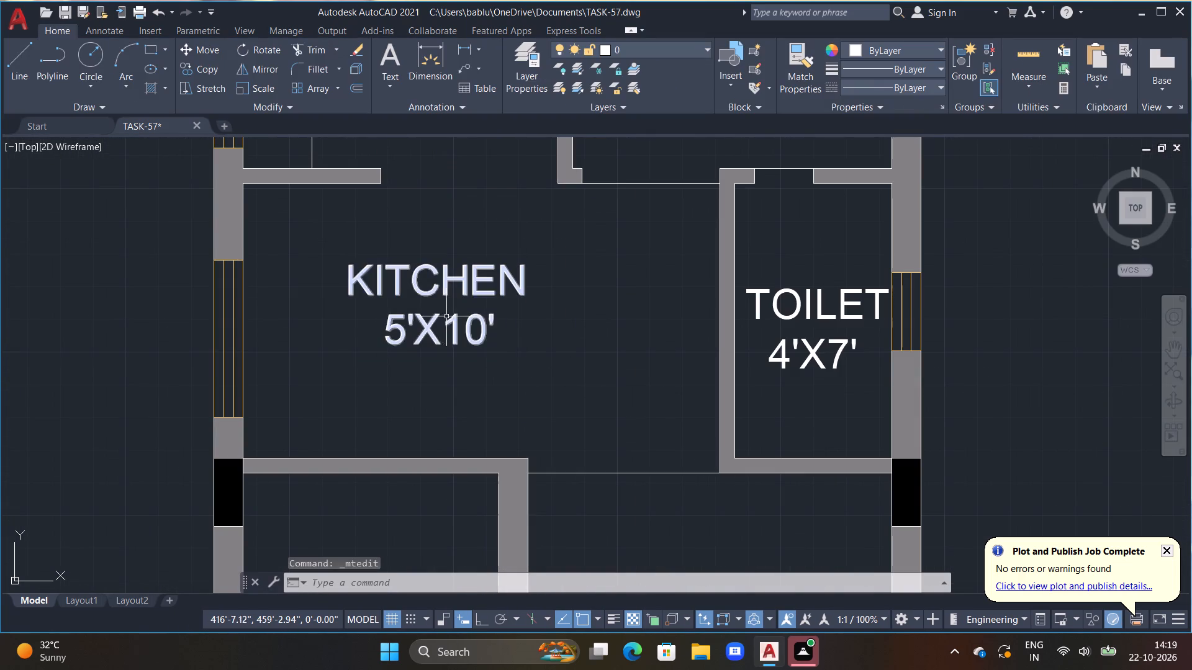
double_click(443, 316)
scroll(499, 341, up, 2)
scroll(536, 357, down, 3)
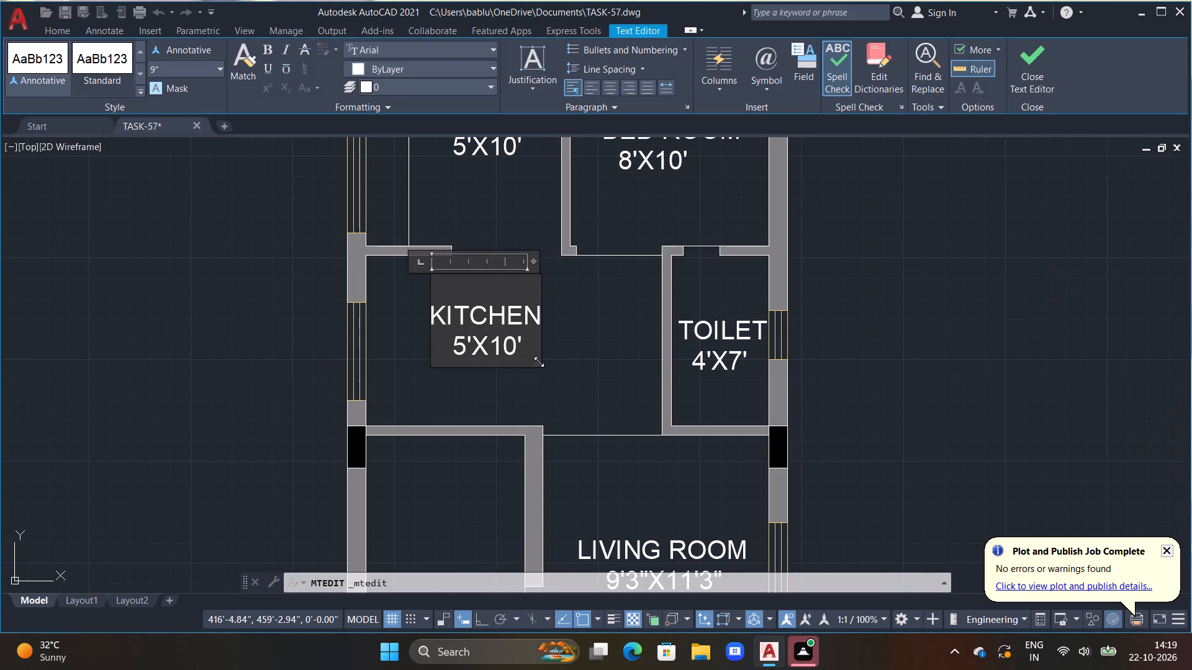
drag(540, 364, 676, 421)
drag(535, 318, 415, 298)
click(415, 298)
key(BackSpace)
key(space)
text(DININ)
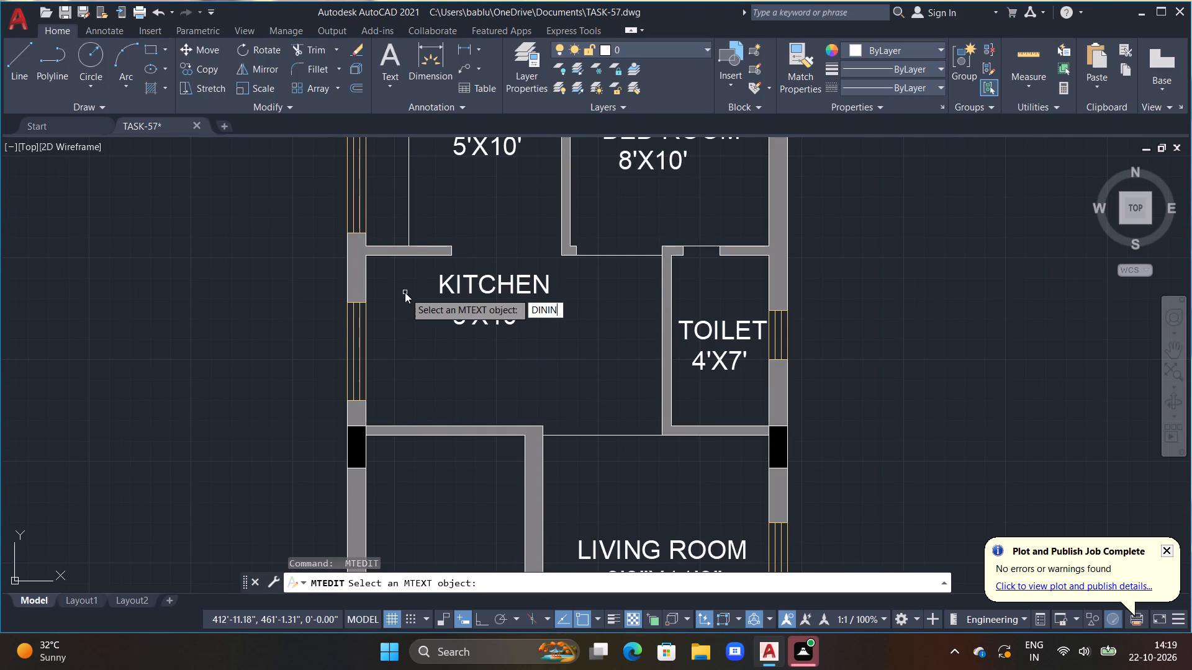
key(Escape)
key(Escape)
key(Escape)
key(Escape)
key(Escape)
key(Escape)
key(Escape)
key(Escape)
Replace that KITCHEN label's text with DINING and 12'X7' on the second line, the size indented by two spaces.
double_click(447, 277)
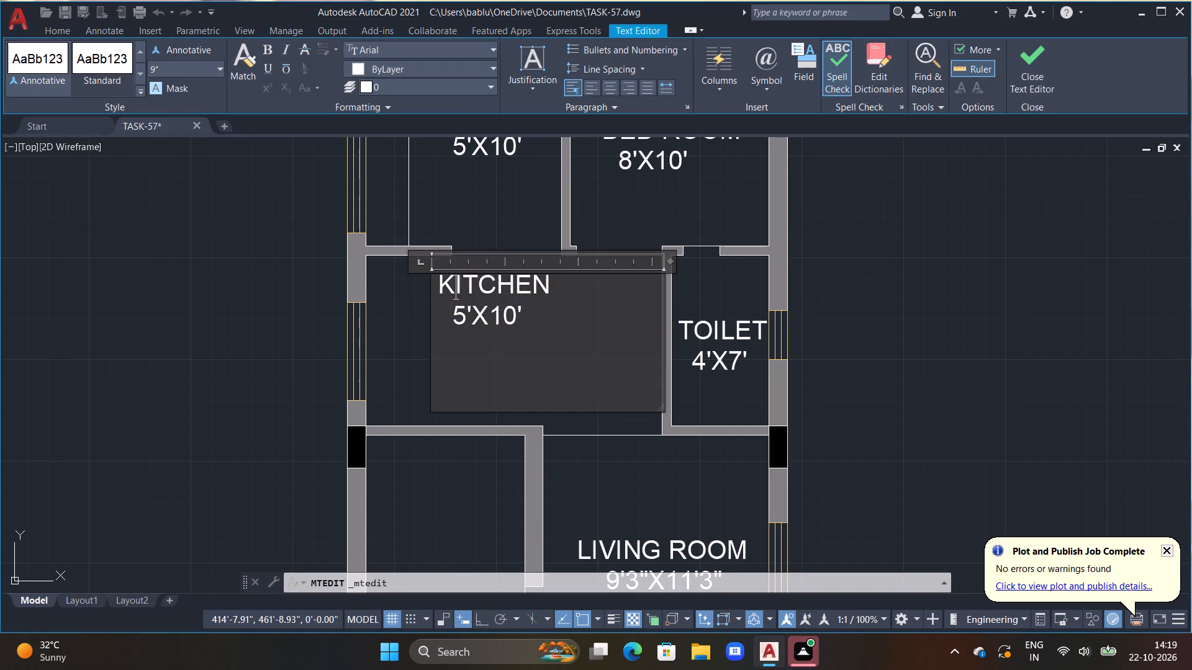
scroll(503, 329, up, 1)
drag(544, 302, 386, 248)
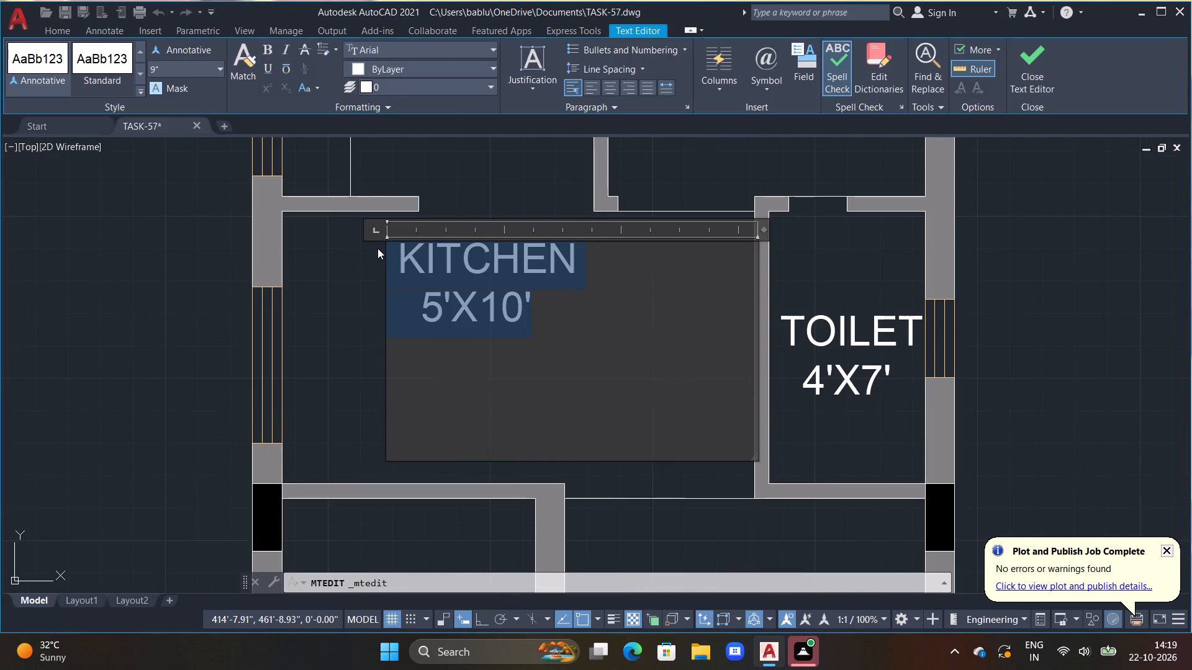
key(BackSpace)
key(space)
text(DINING)
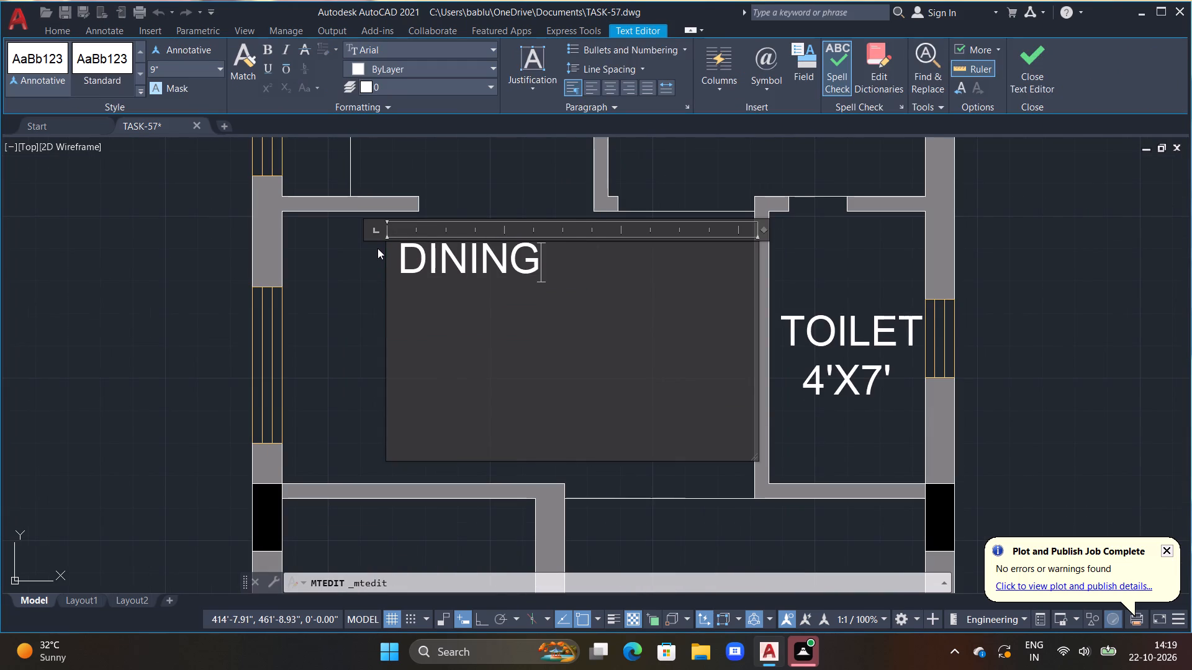
key(space)
key(Return)
key(space)
key(space)
text(12'X7')
click(349, 326)
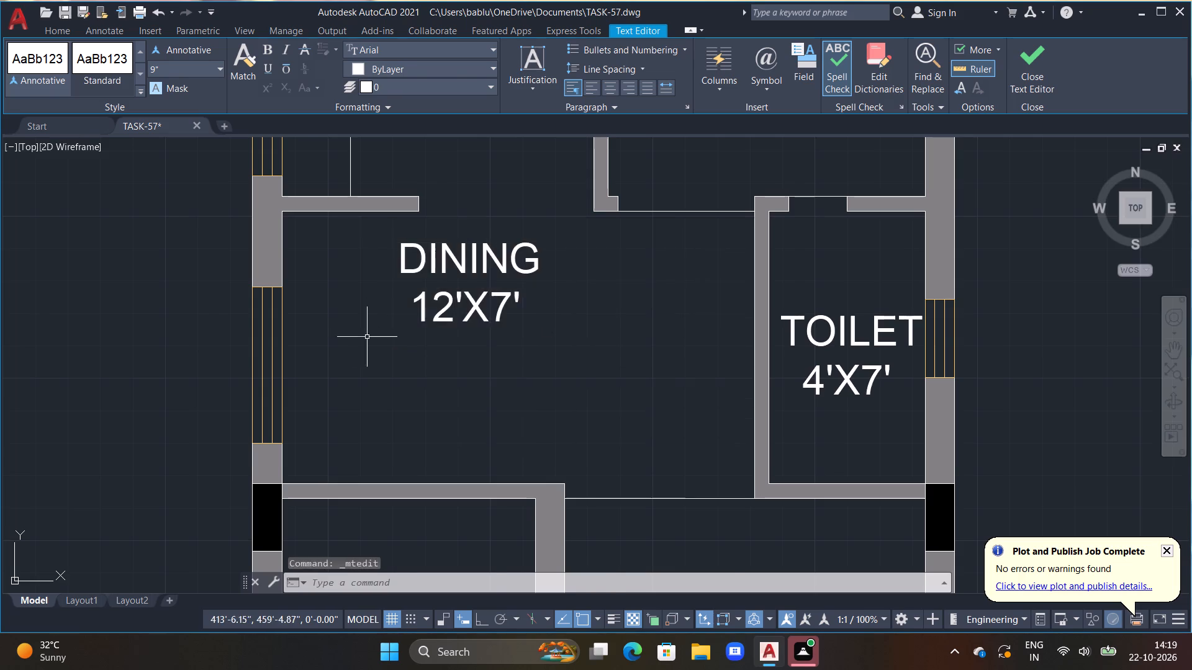
Move the DINING label down to the middle height of its room.
scroll(383, 341, down, 1)
click(401, 290)
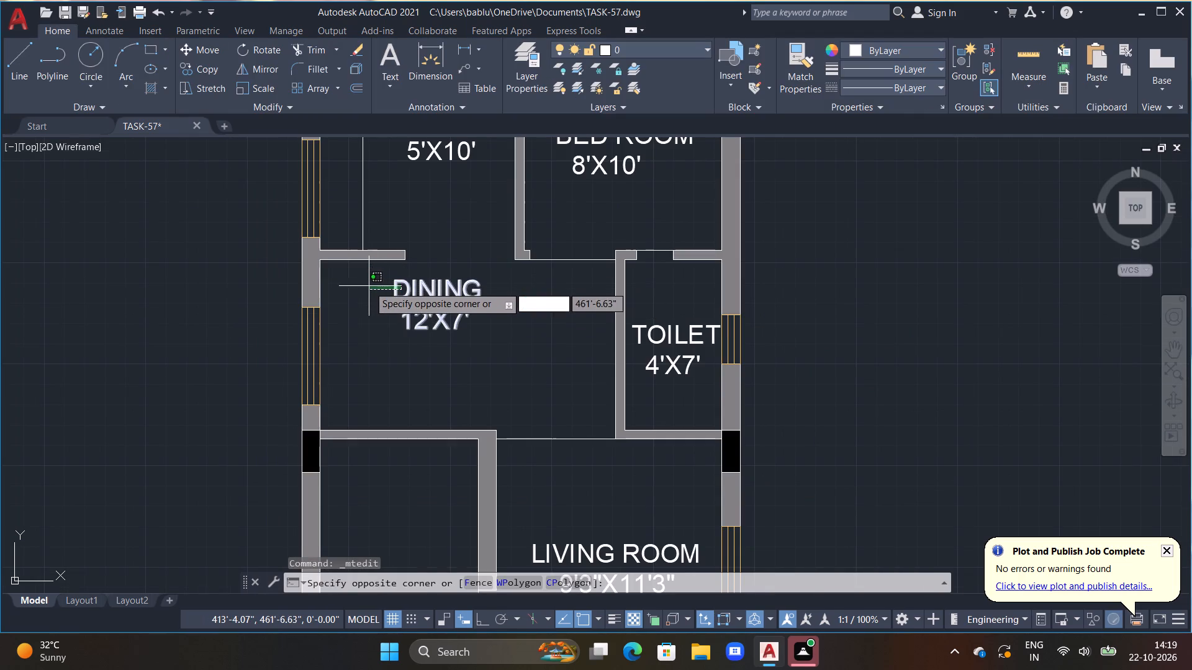
key(Escape)
click(396, 281)
text(M)
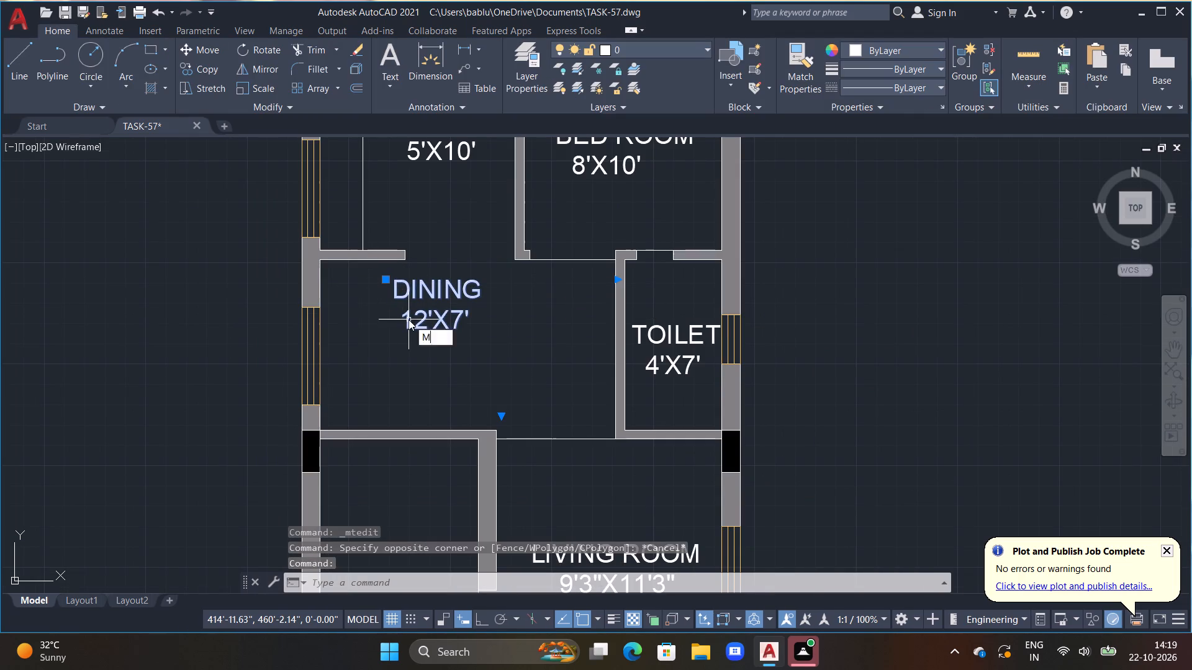
key(space)
double_click(409, 319)
double_click(414, 357)
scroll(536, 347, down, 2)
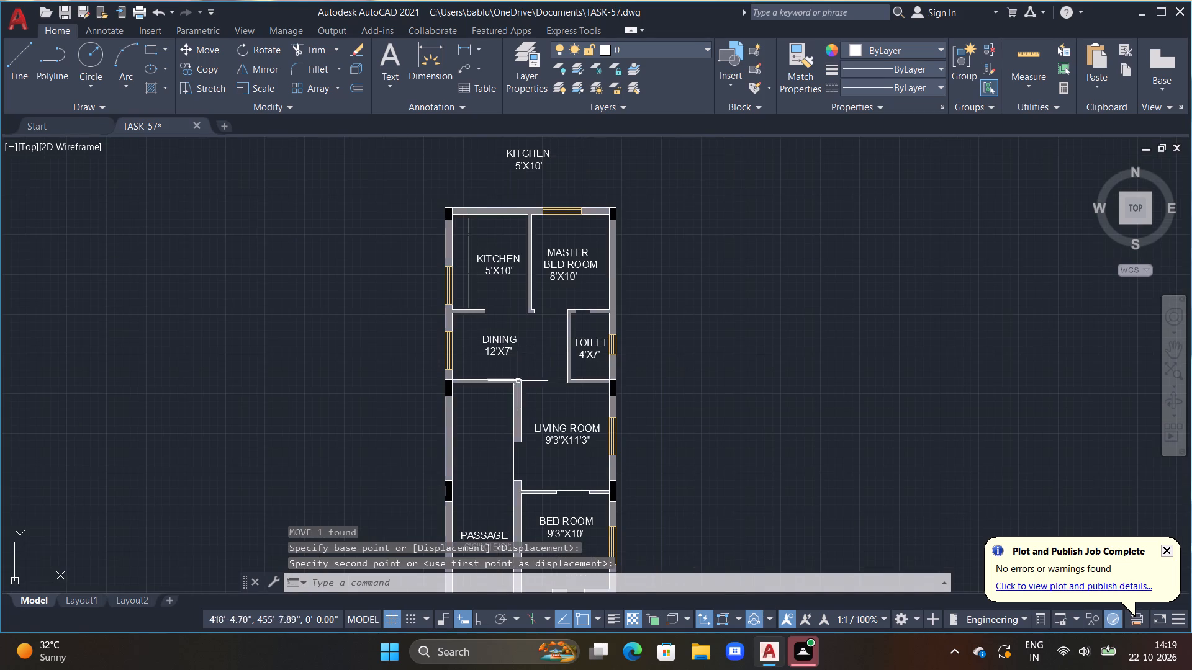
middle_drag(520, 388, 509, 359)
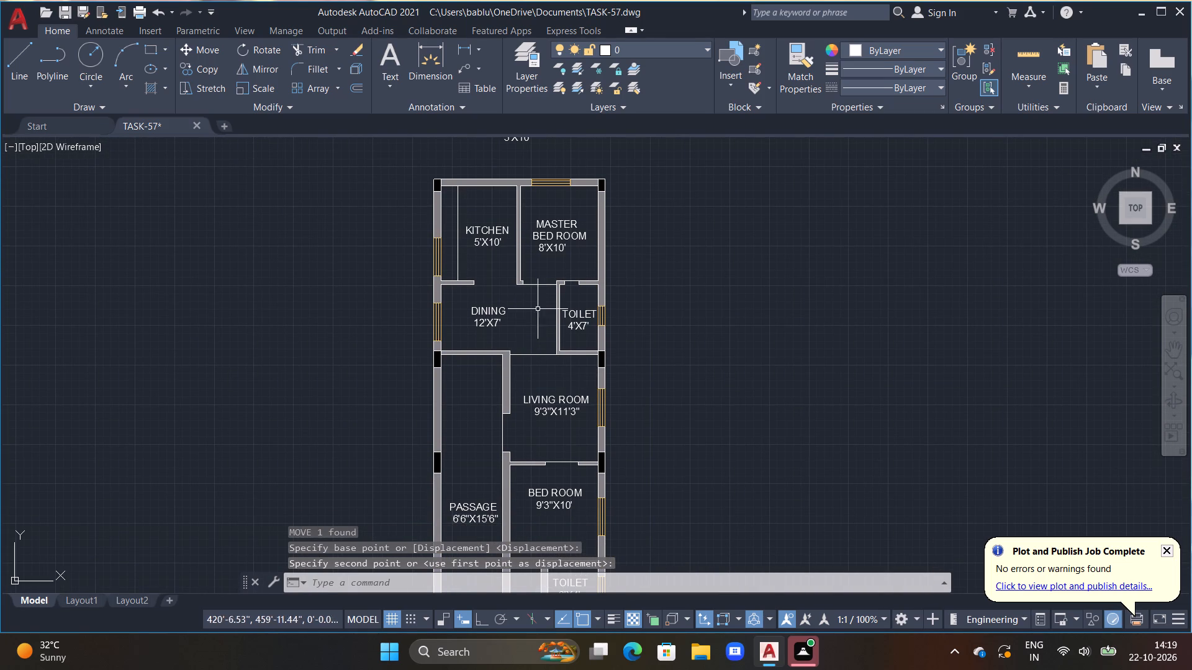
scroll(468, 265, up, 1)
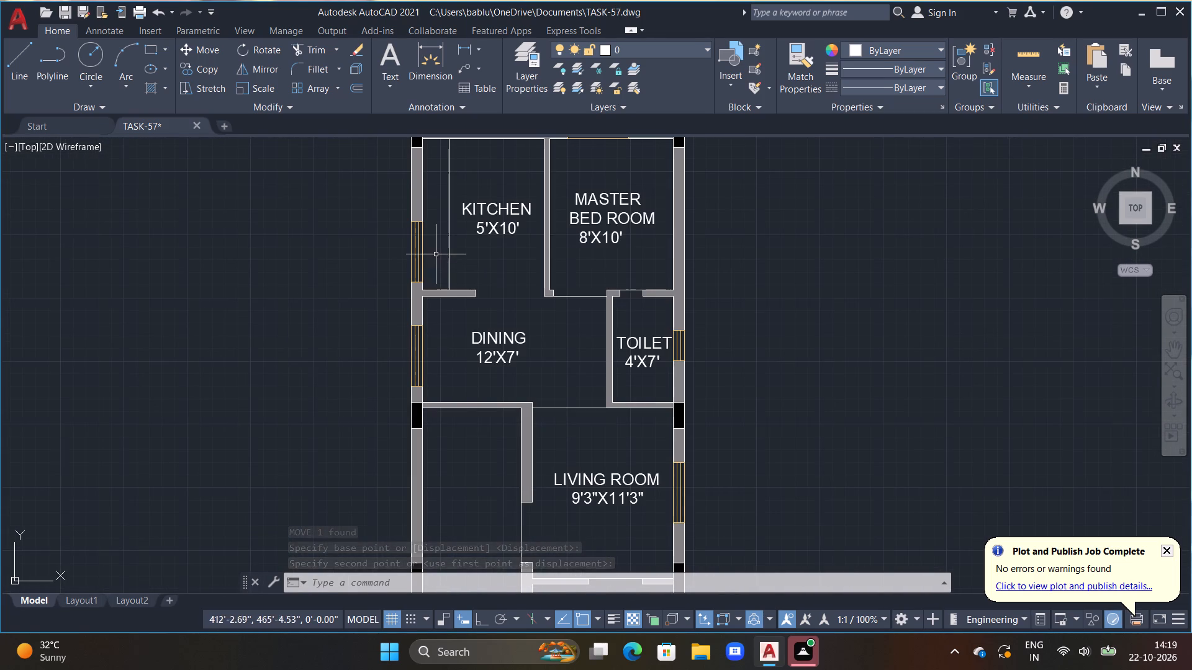
Move the kitchen's vertical counter line slightly right, away from the outer wall and toward the KITCHEN label.
middle_drag(495, 185, 501, 244)
scroll(503, 248, up, 1)
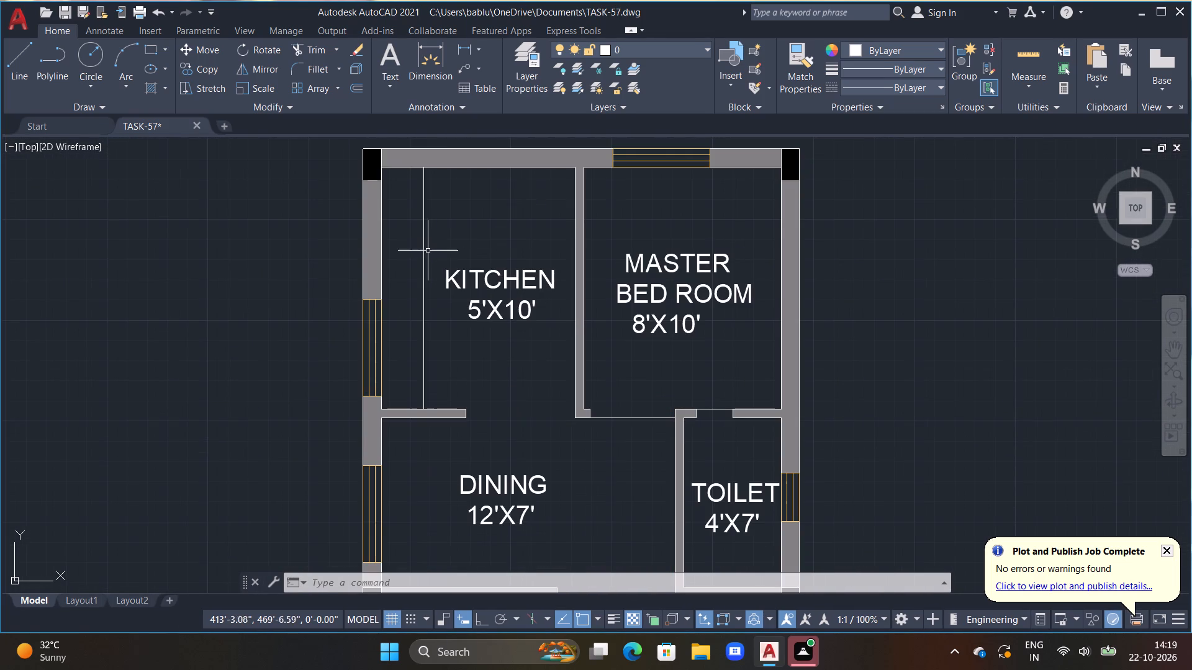
click(423, 257)
text(M)
key(space)
double_click(439, 356)
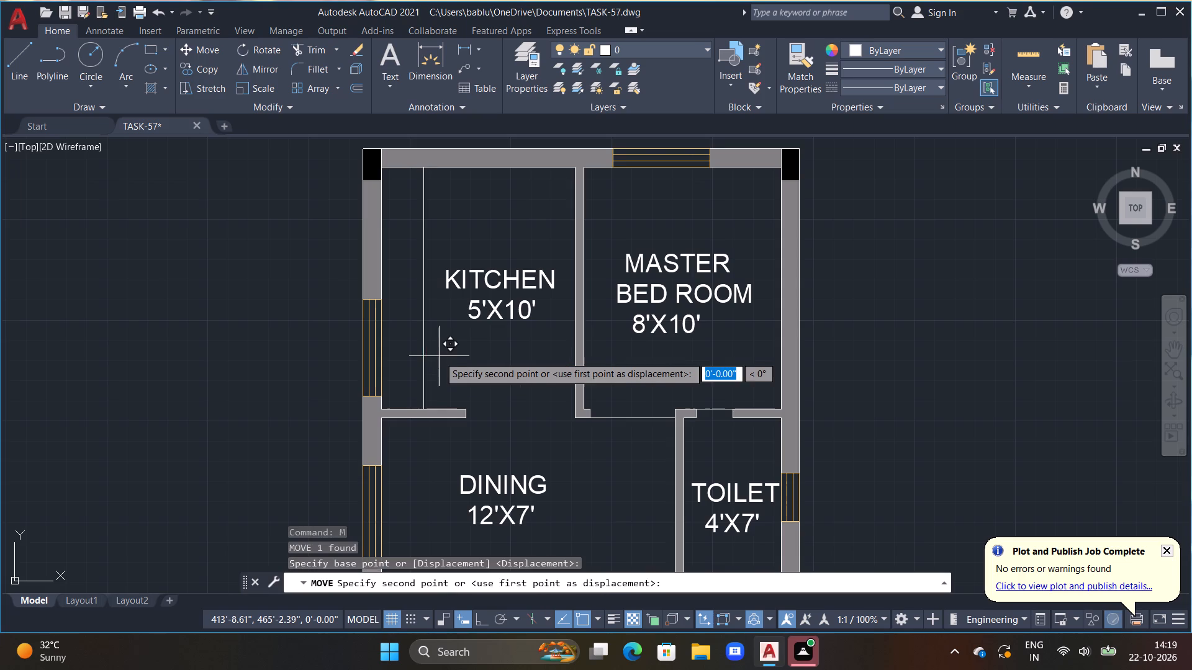
double_click(456, 356)
Offset the lower edge of the wall between the dining room and passage 4' down into the passage as the stair landing line.
scroll(469, 393, down, 1)
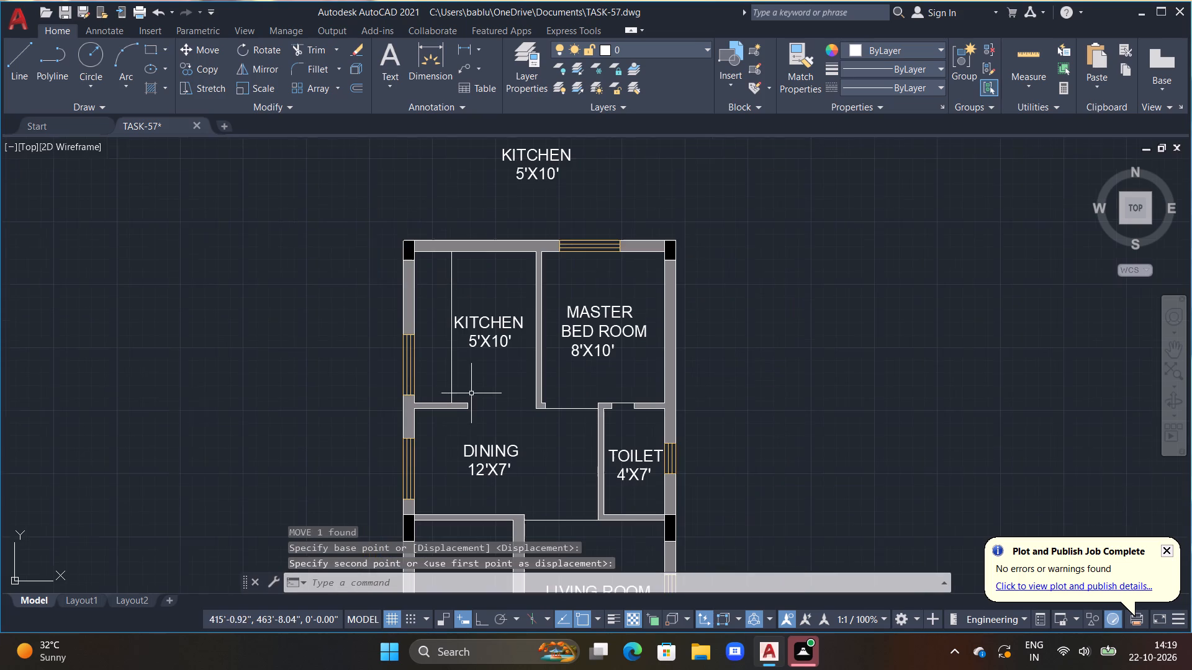
middle_drag(475, 395, 479, 365)
scroll(496, 400, down, 1)
middle_drag(499, 404, 496, 334)
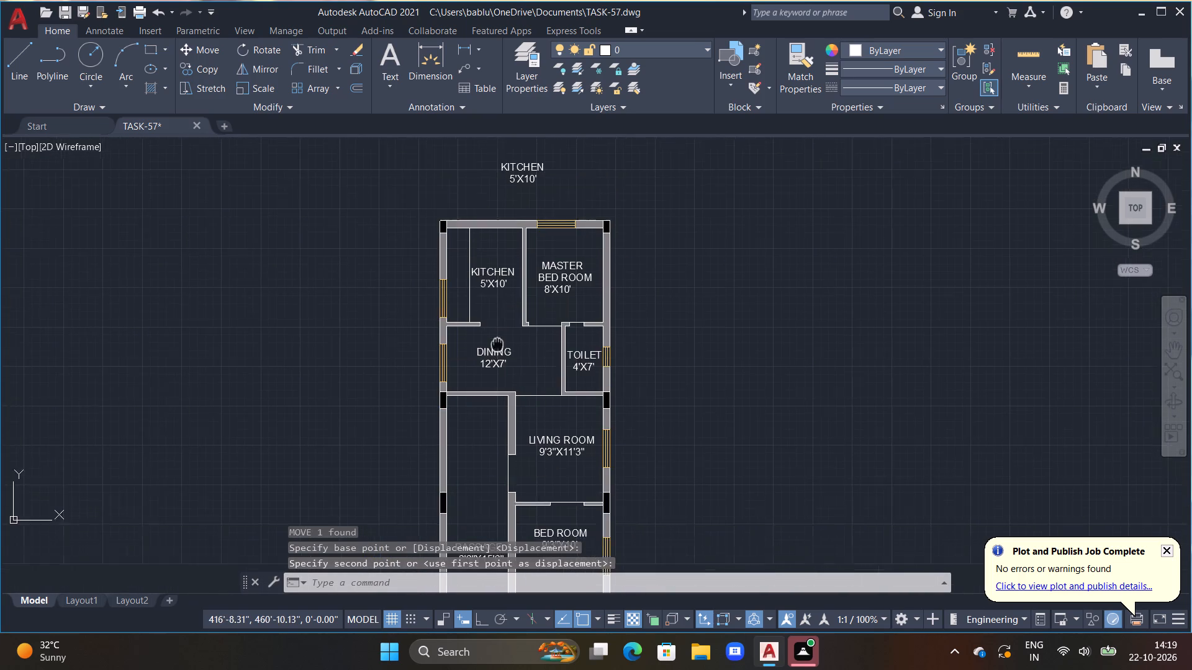
middle_drag(496, 334, 494, 296)
middle_drag(491, 406, 490, 324)
scroll(490, 324, up, 1)
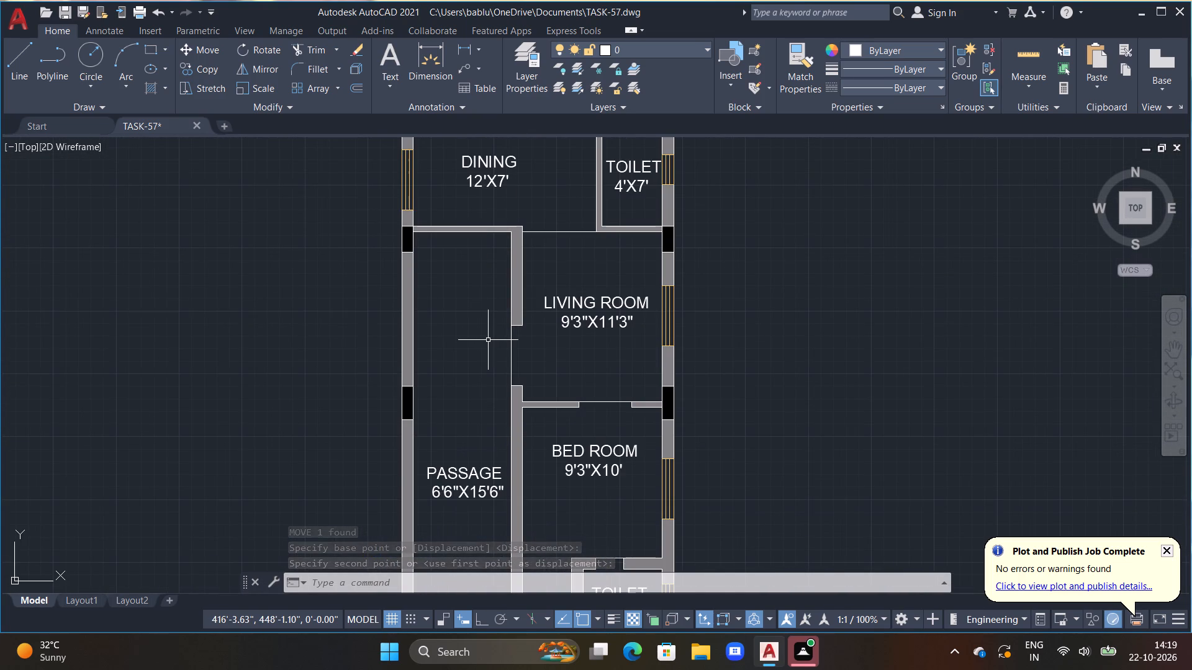
middle_drag(490, 363, 507, 338)
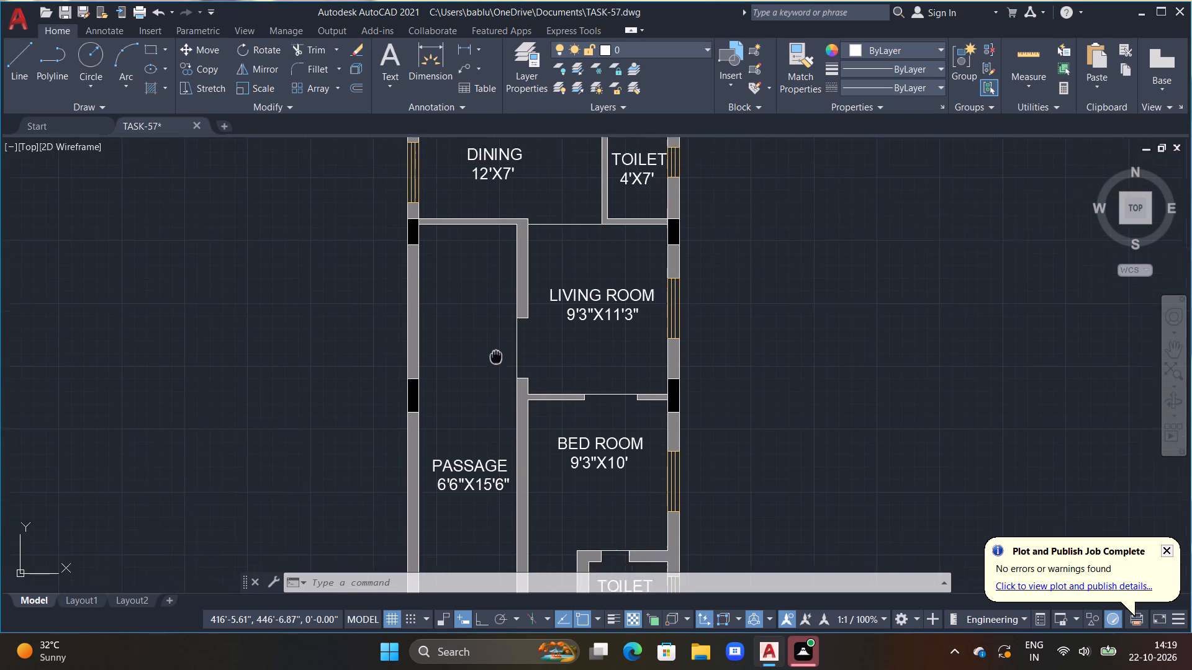
middle_drag(507, 338, 514, 331)
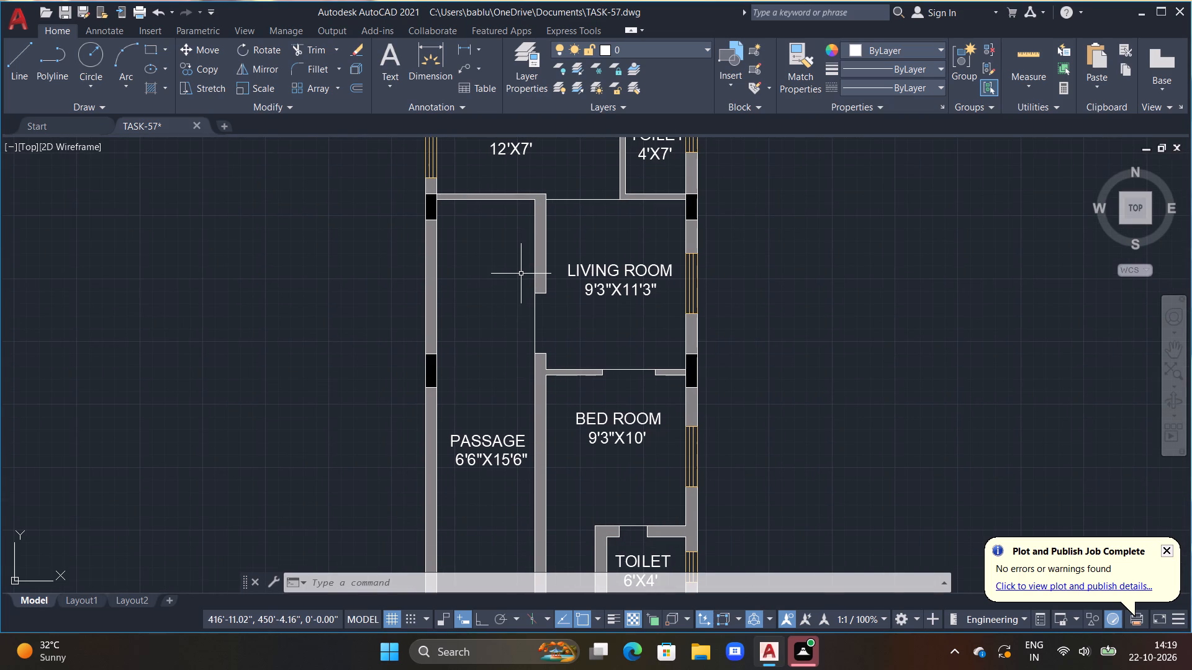
text(OFF)
key(space)
text(4')
key(Return)
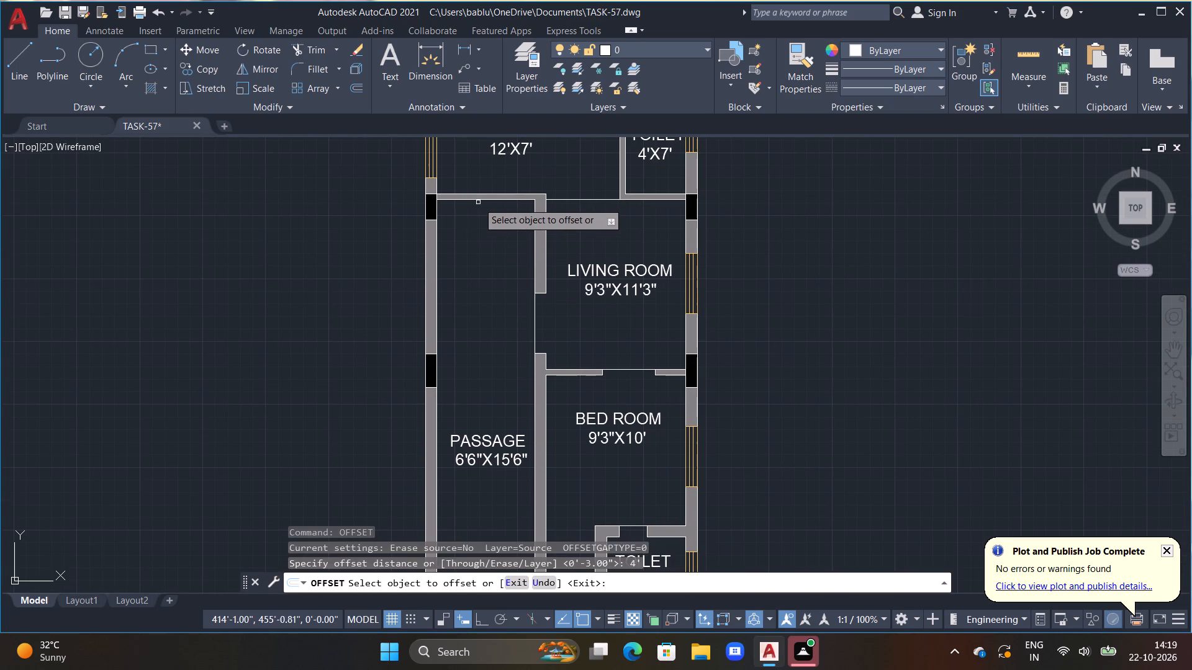
click(479, 201)
click(481, 280)
key(Escape)
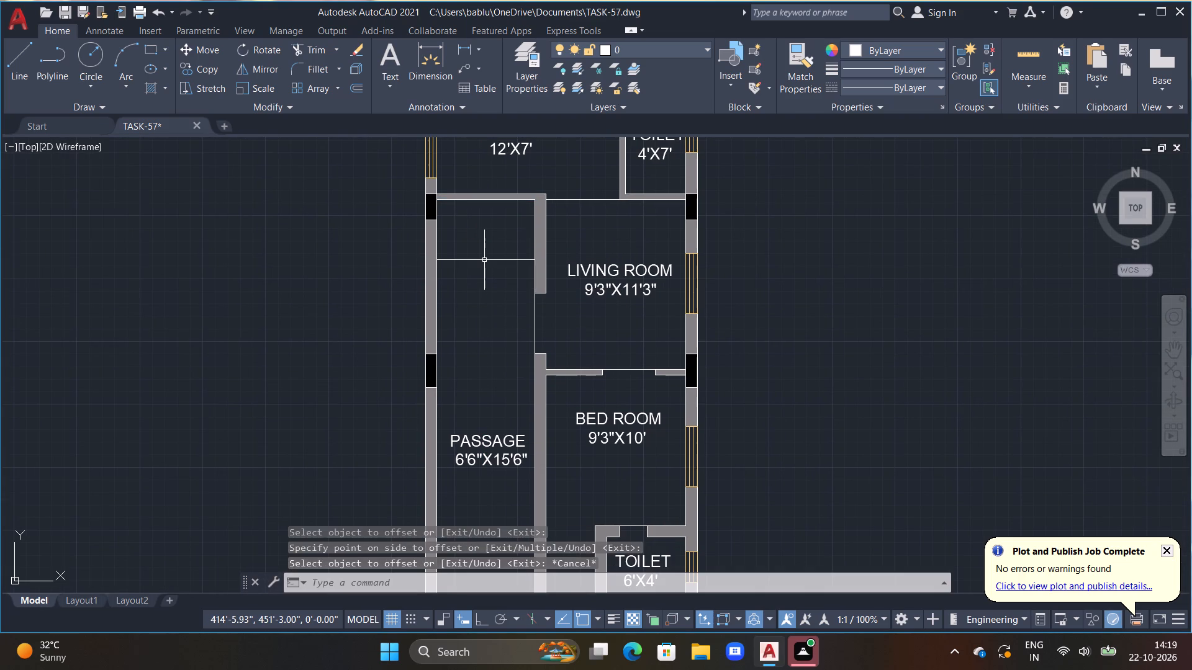
Offset the landing line 1' downward, repeating from each new line until four stair tread lines are added.
text(OFF 1')
key(Return)
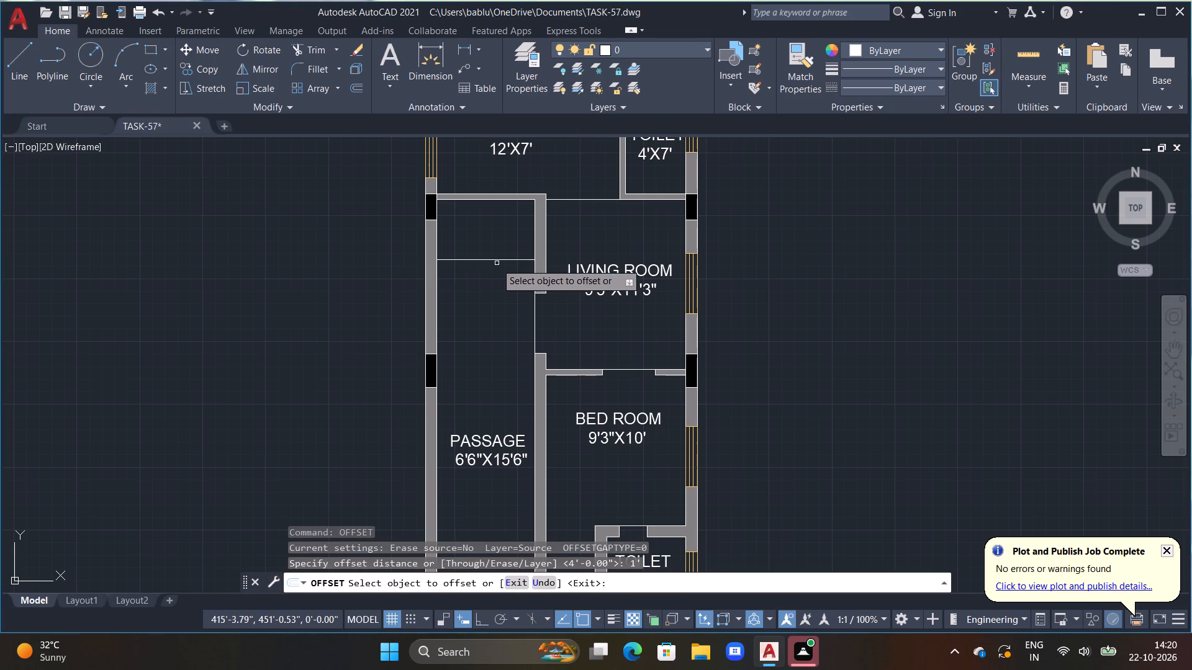
drag(494, 257, 495, 262)
drag(484, 258, 485, 264)
click(491, 285)
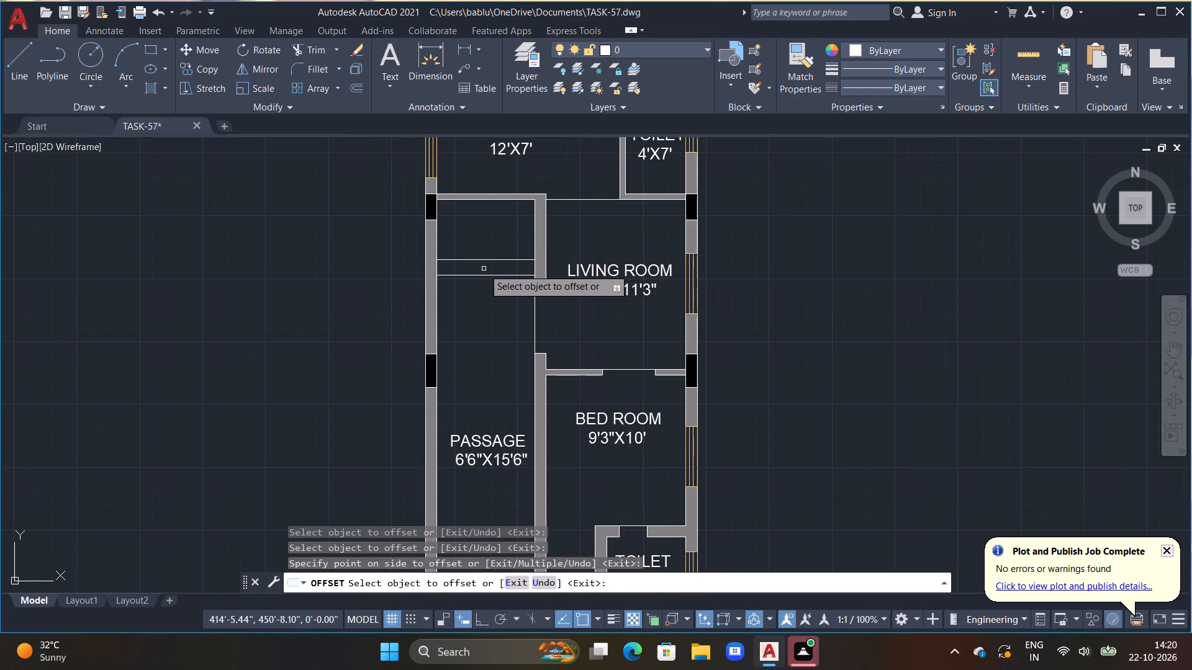
click(484, 269)
click(483, 274)
drag(485, 298, 488, 308)
drag(485, 290, 490, 305)
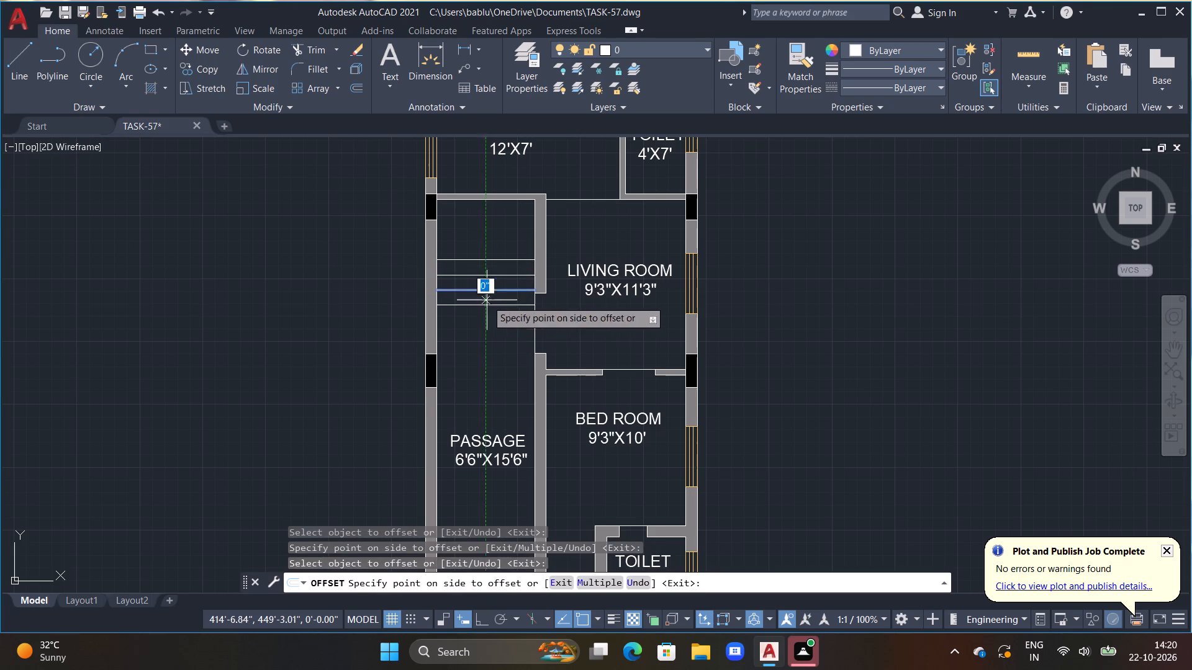
drag(490, 305, 495, 315)
drag(495, 319, 495, 324)
click(474, 303)
click(478, 332)
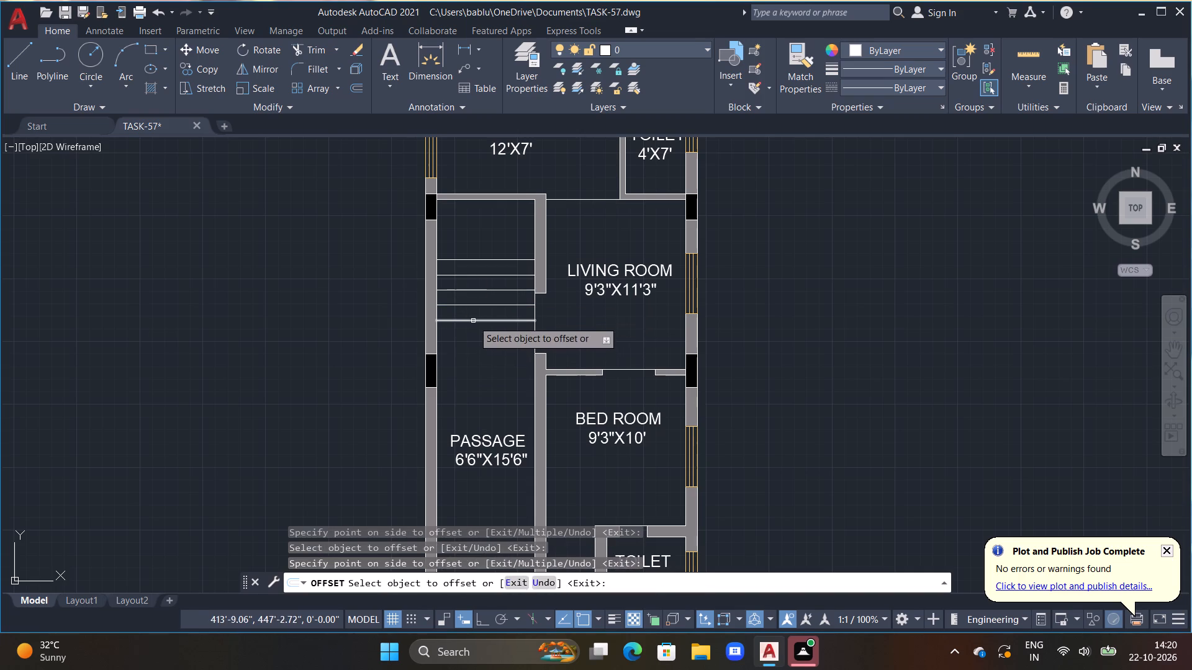
Offset the lowest tread line 1' downward three more times in succession toward the PASSAGE label.
click(472, 319)
double_click(476, 346)
double_click(472, 333)
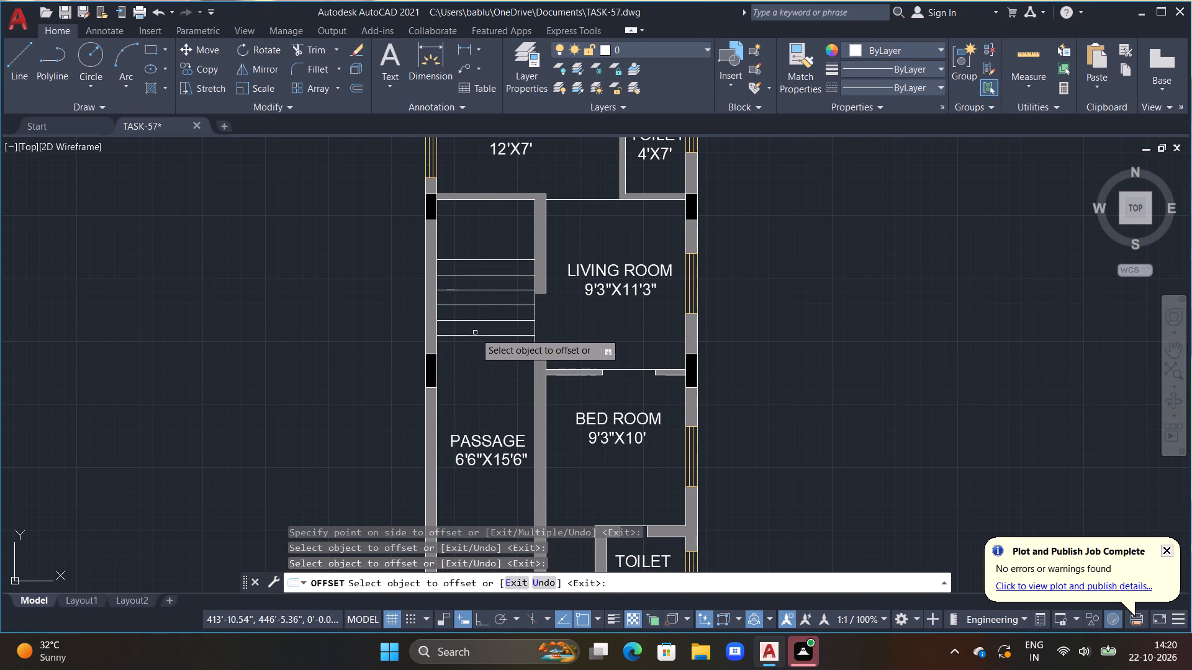
click(481, 334)
click(485, 366)
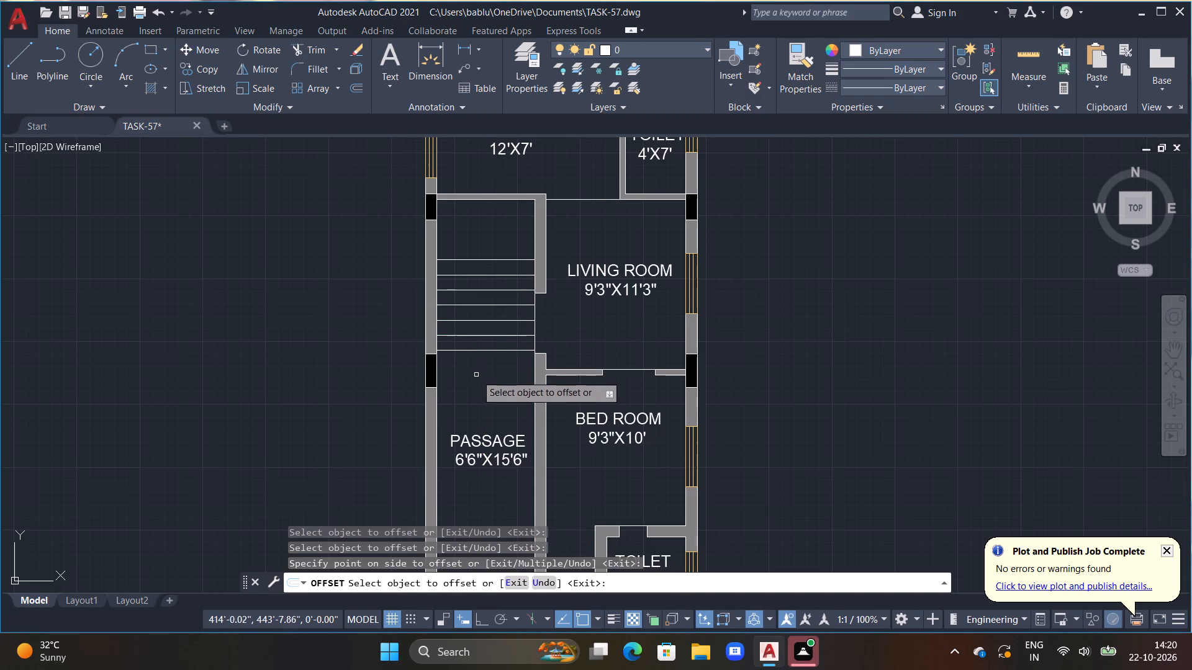
drag(466, 347, 469, 354)
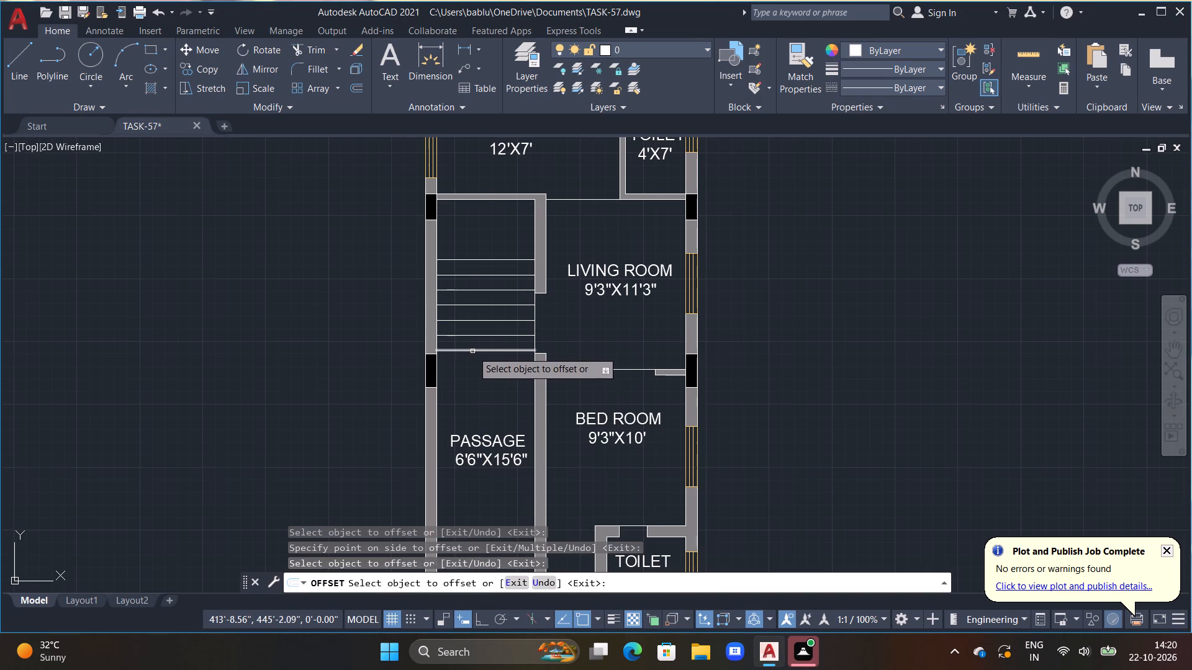
double_click(472, 350)
double_click(481, 395)
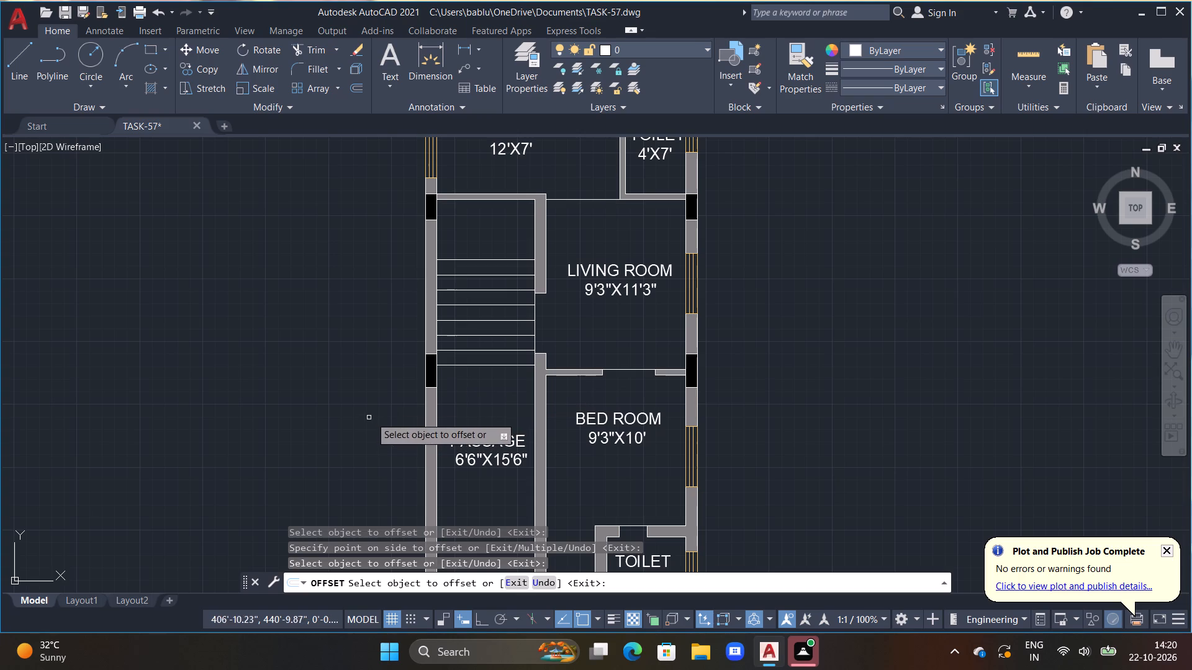
key(Escape)
key(Escape)
key(Escape)
key(Escape)
key(Escape)
key(Escape)
key(Escape)
key(Escape)
key(Escape)
key(Escape)
key(Escape)
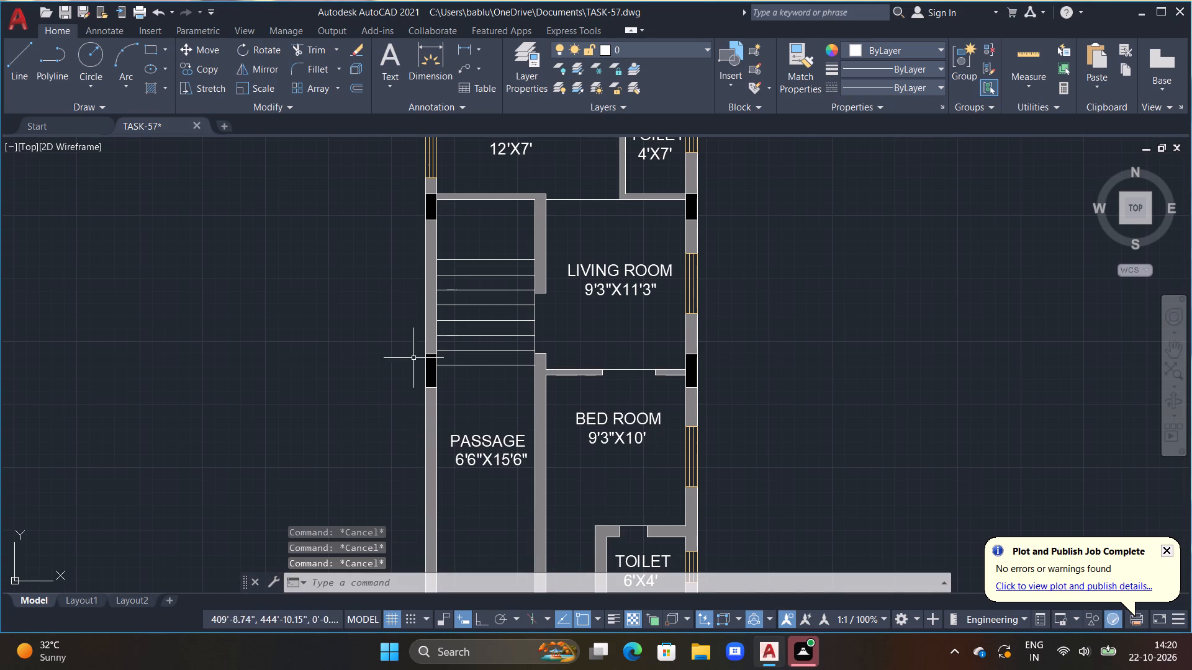
Draw a 7' vertical line dividing the stair flights, from the lowest tread line's midpoint to the landing line's midpoint.
key(l)
key(space)
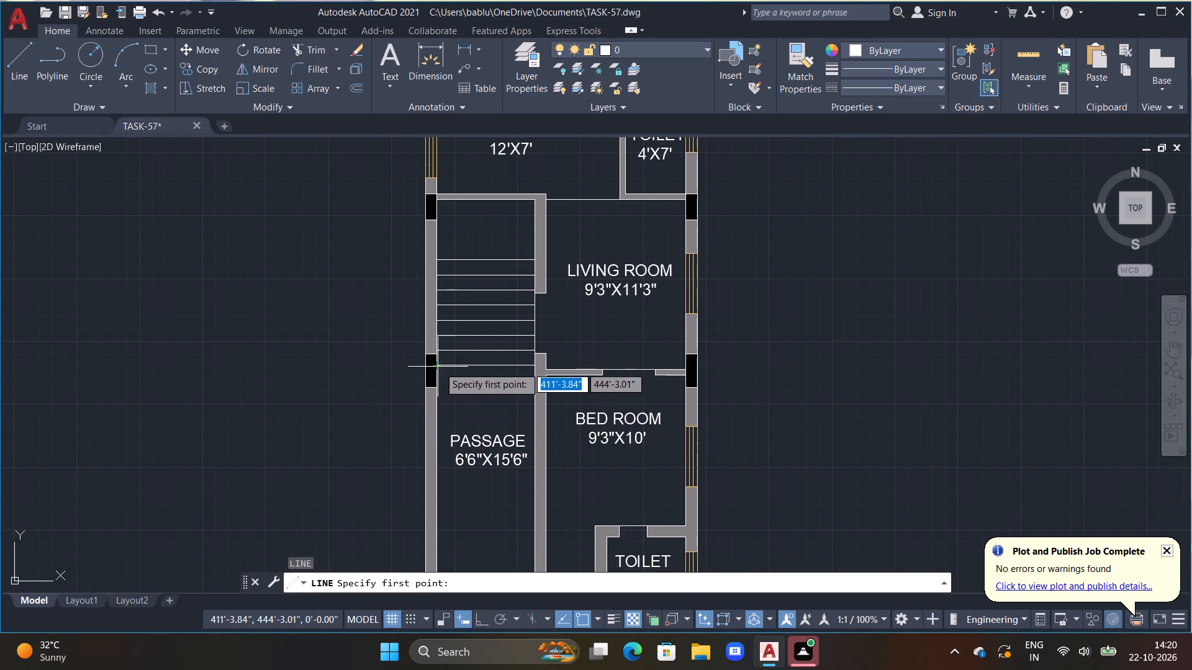
drag(489, 364, 489, 355)
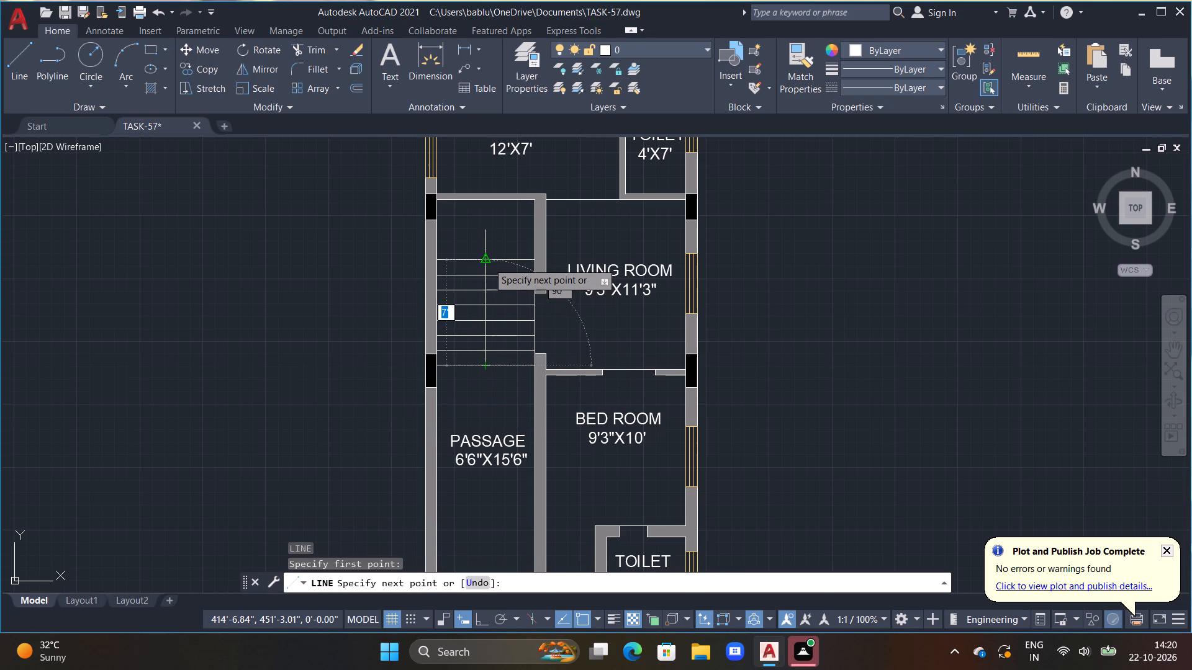
click(488, 262)
key(Escape)
Trim away the half of the lowest tread line on the right of the stair's dividing line.
key(t)
key(r)
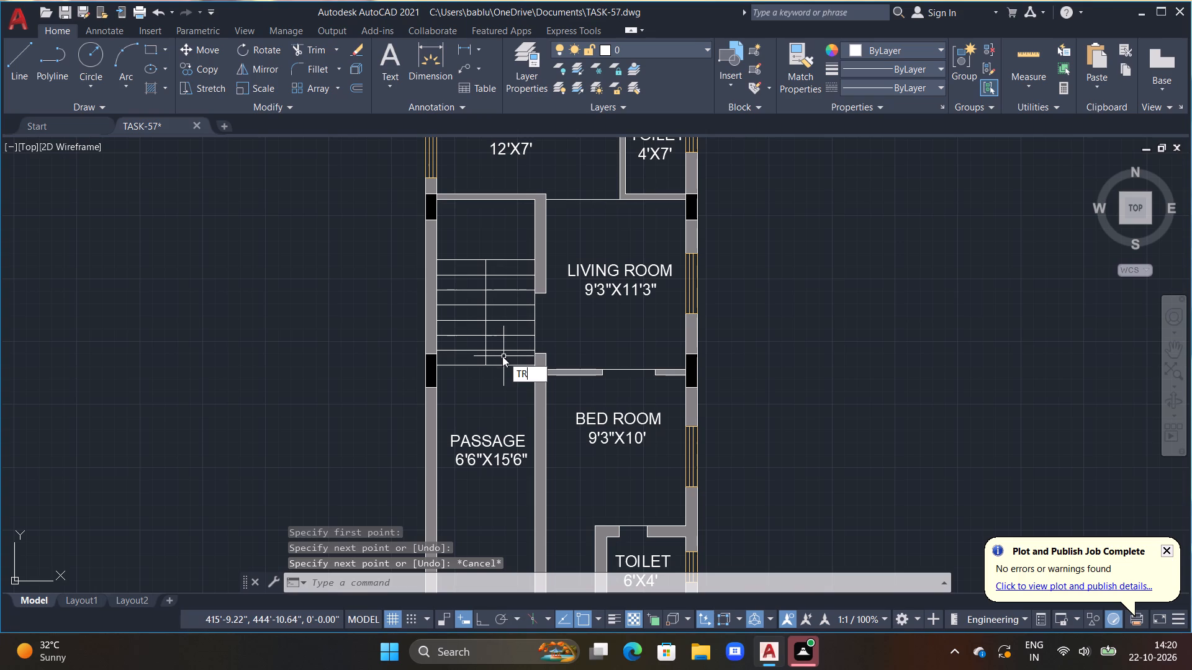
key(space)
click(501, 367)
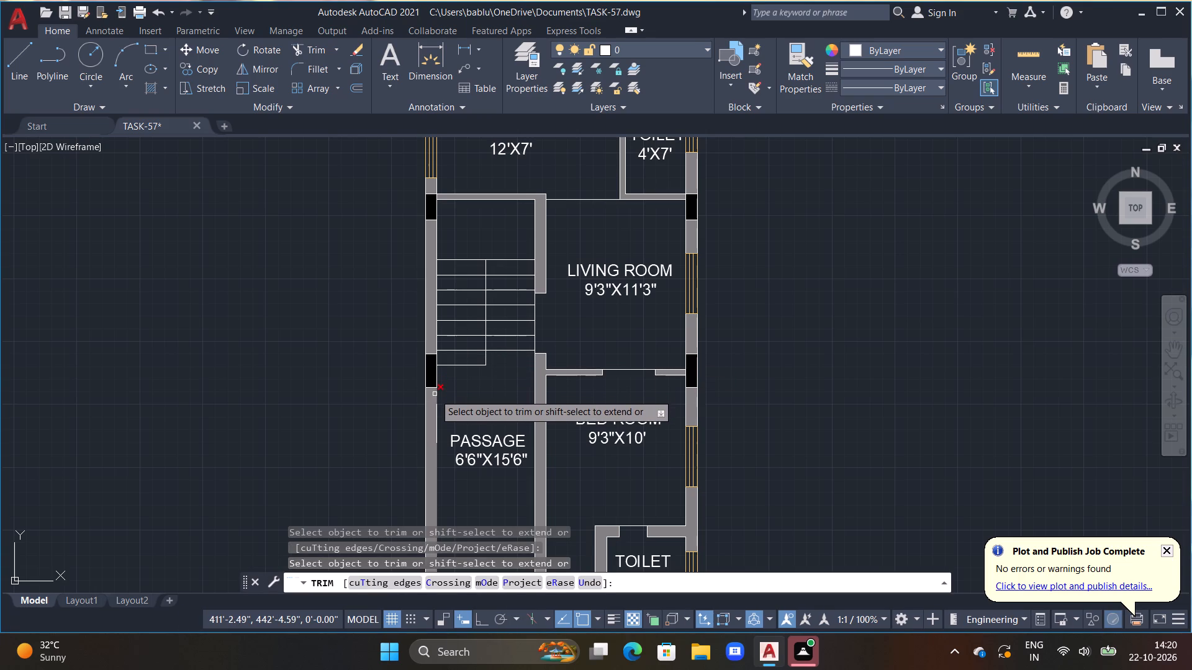
key(Escape)
key(Escape)
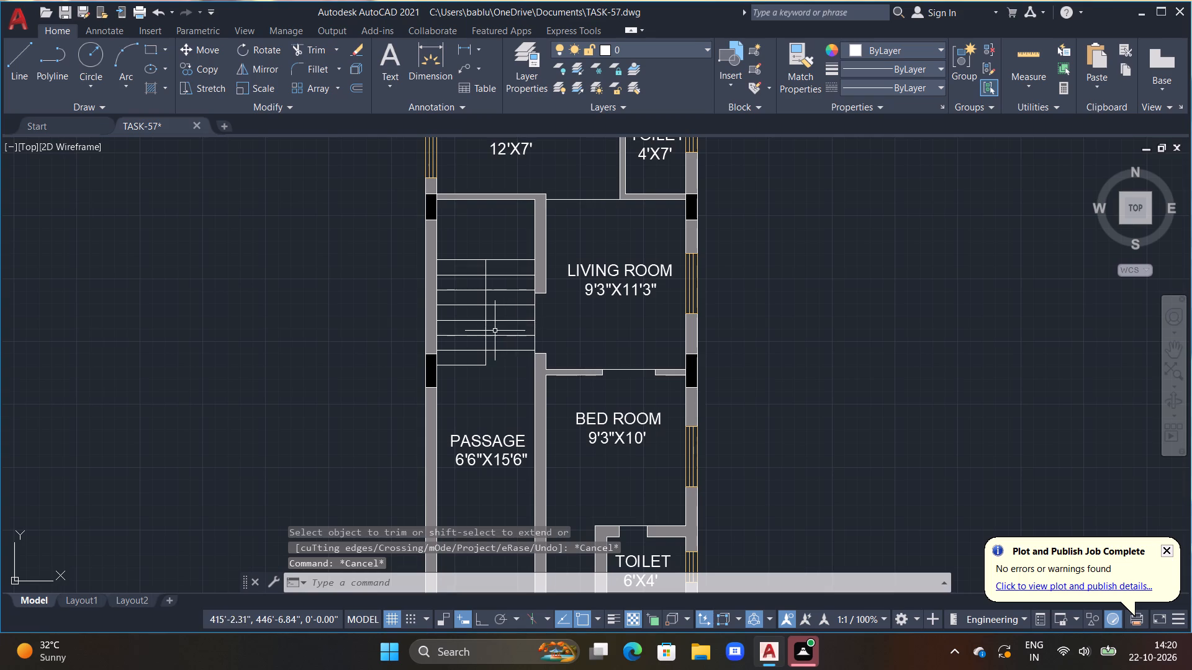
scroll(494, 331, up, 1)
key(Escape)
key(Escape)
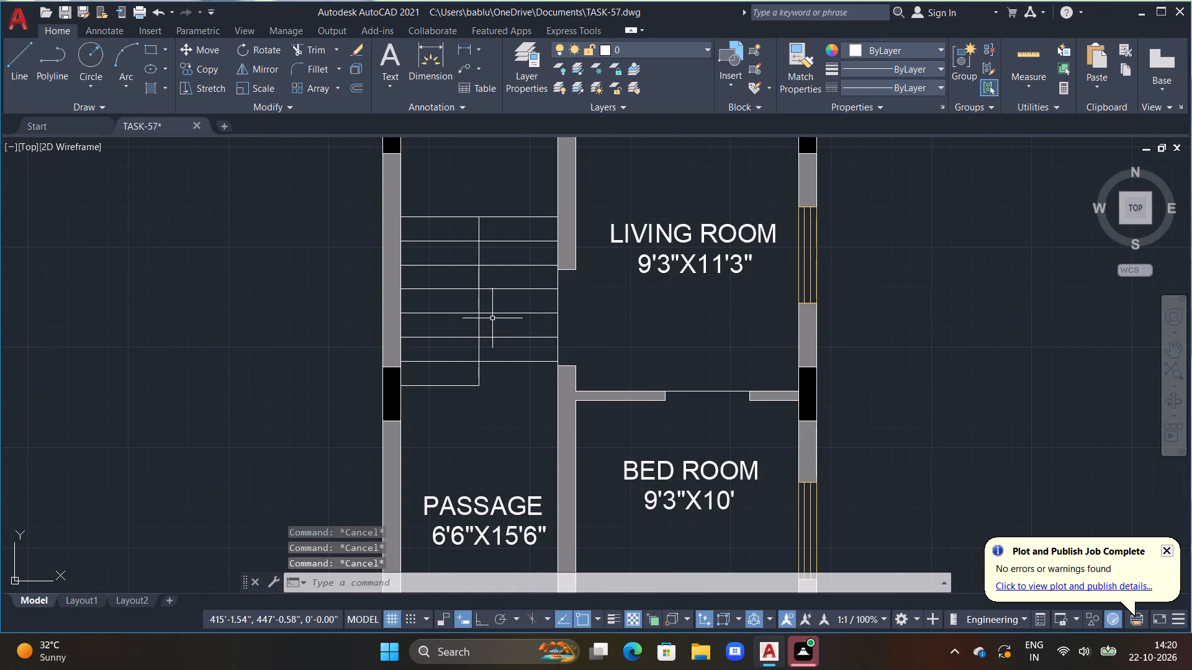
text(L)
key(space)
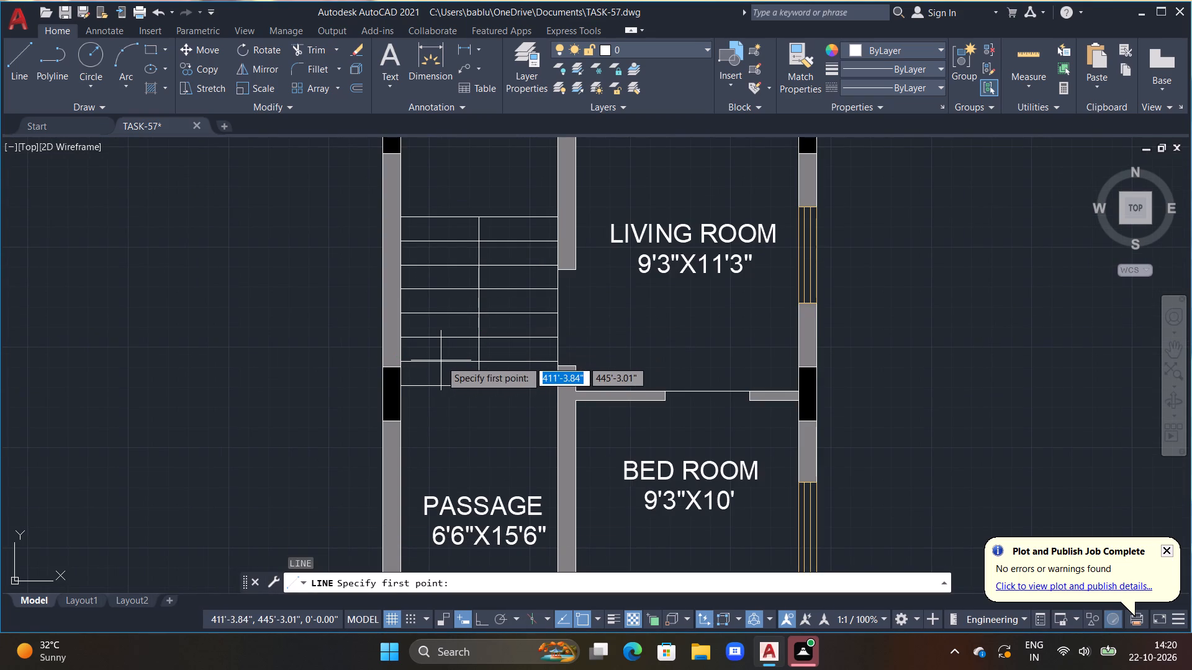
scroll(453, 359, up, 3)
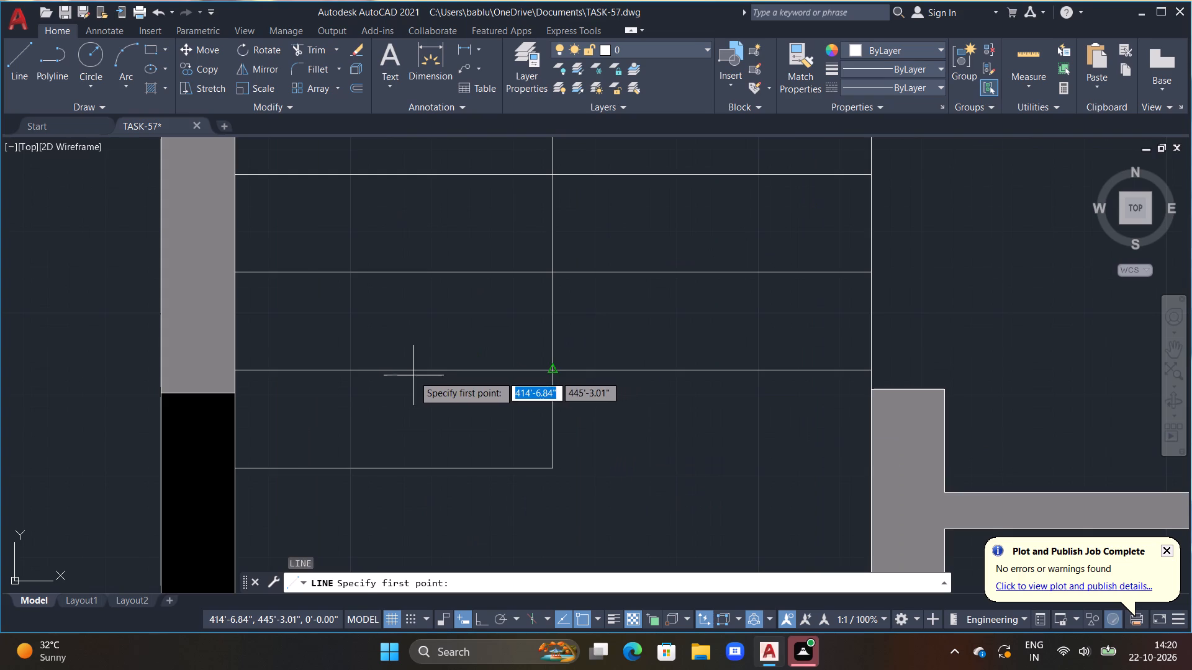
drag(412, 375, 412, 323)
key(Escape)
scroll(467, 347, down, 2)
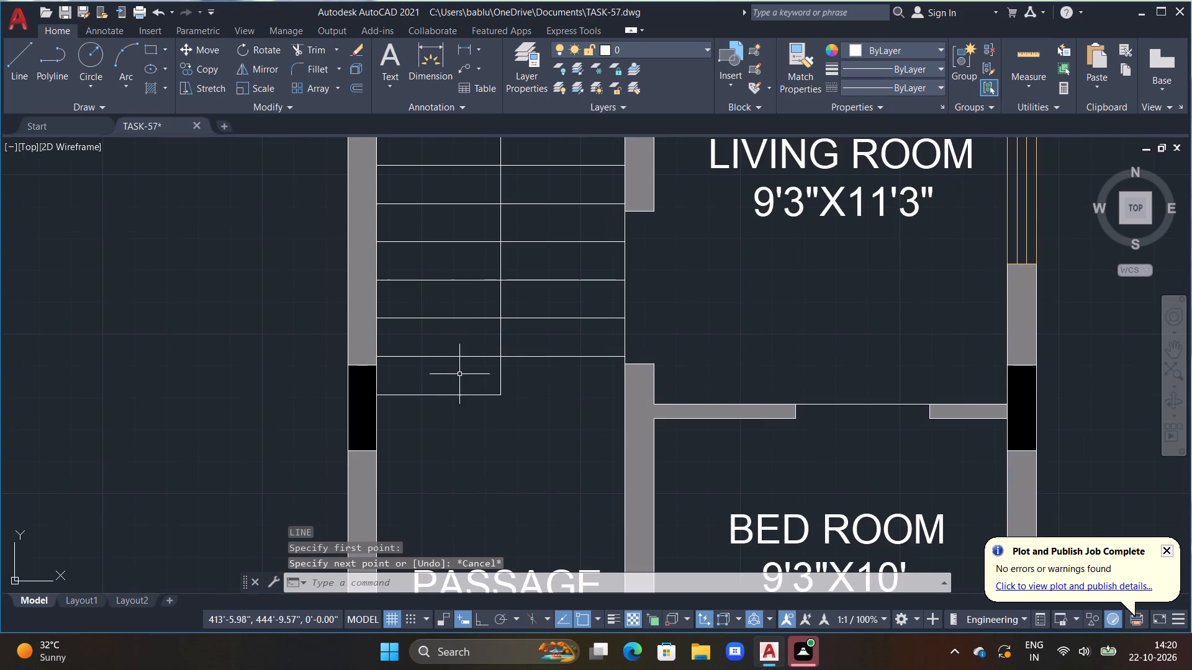
Draw the stair direction line up the middle of the left flight, across the landing, and down the right flight.
text(L)
key(space)
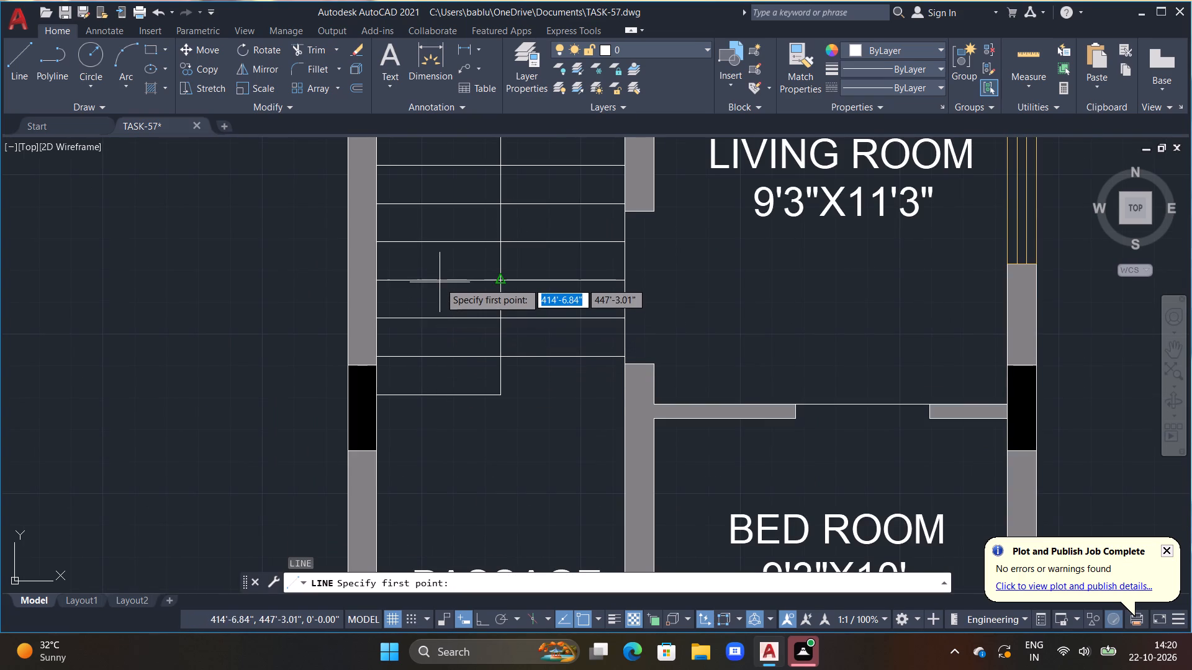
drag(497, 321, 397, 329)
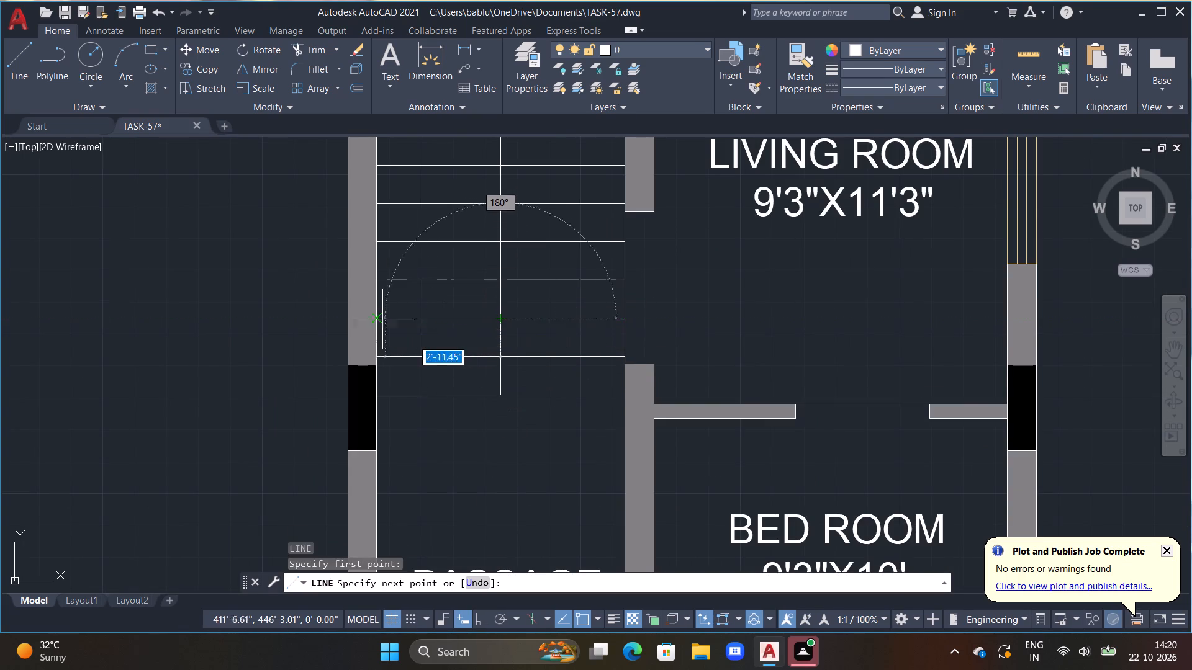
click(376, 316)
drag(441, 318, 441, 311)
drag(440, 297, 440, 283)
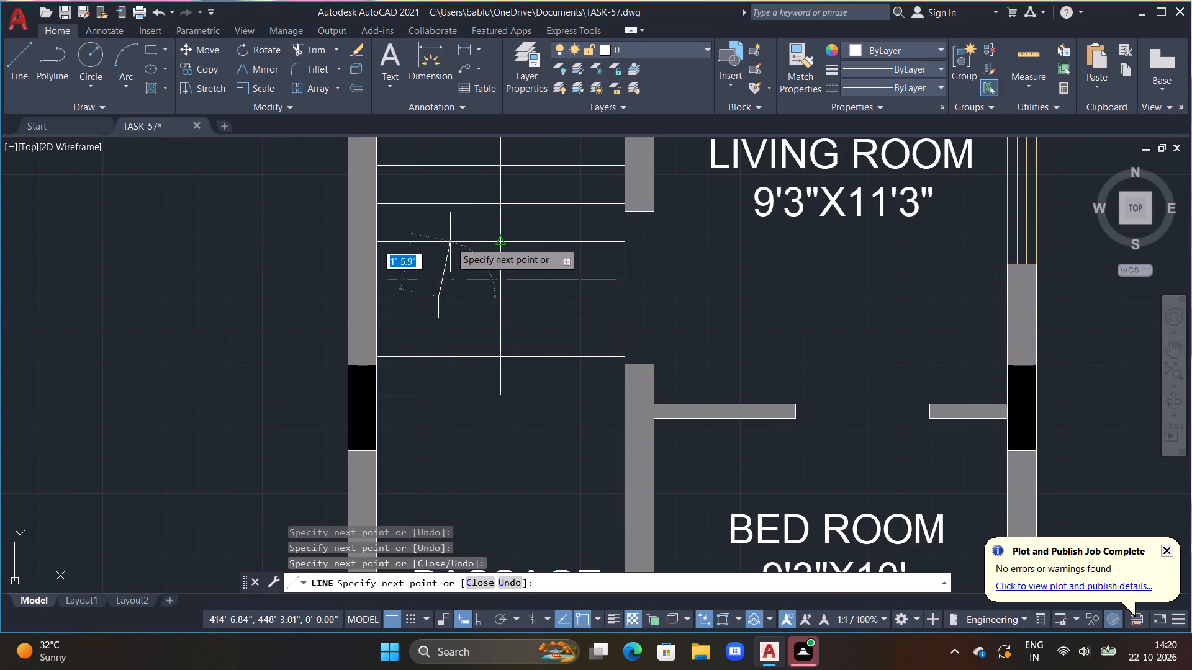
middle_drag(449, 253, 445, 312)
key(F8)
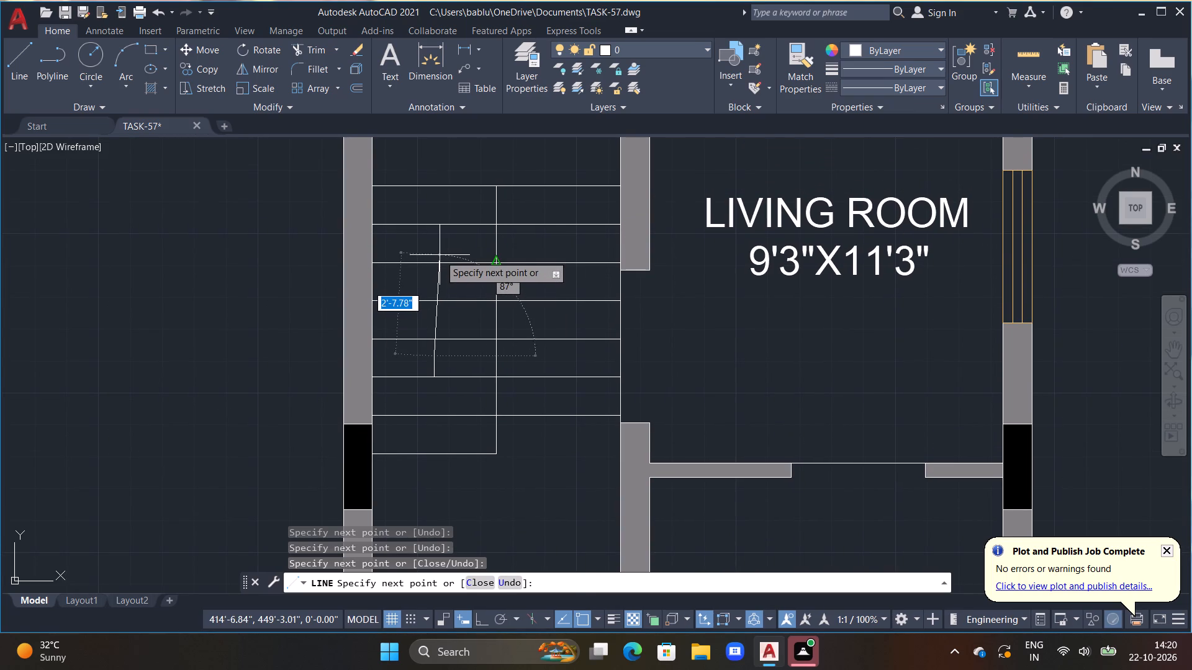
double_click(435, 157)
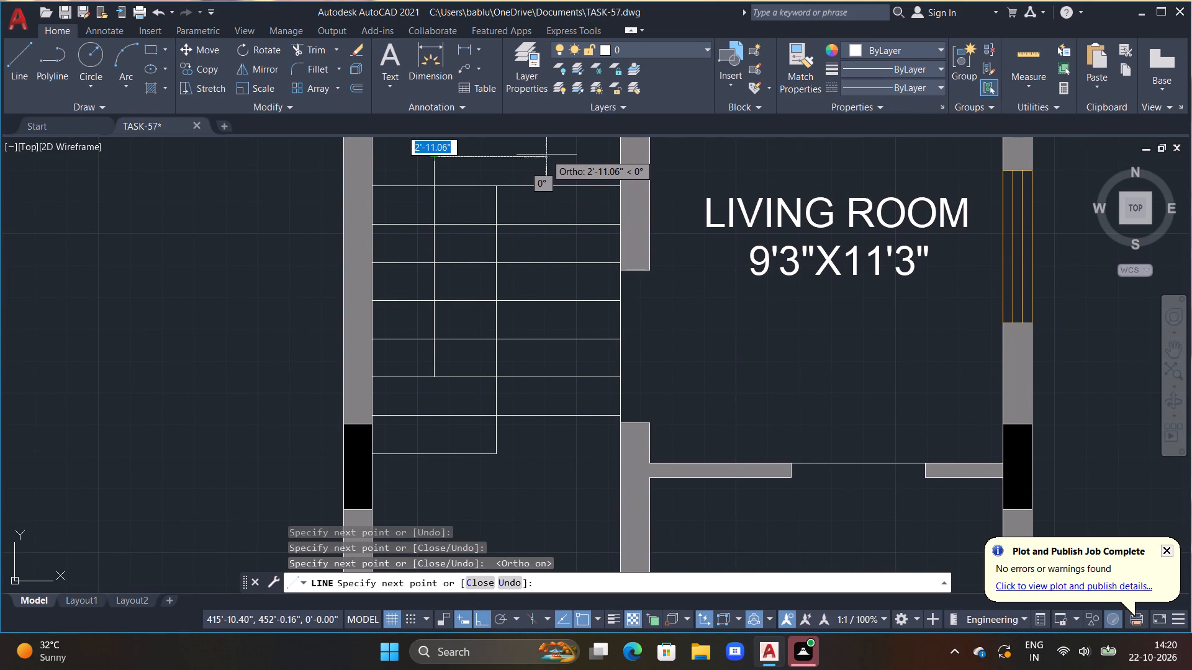
click(553, 161)
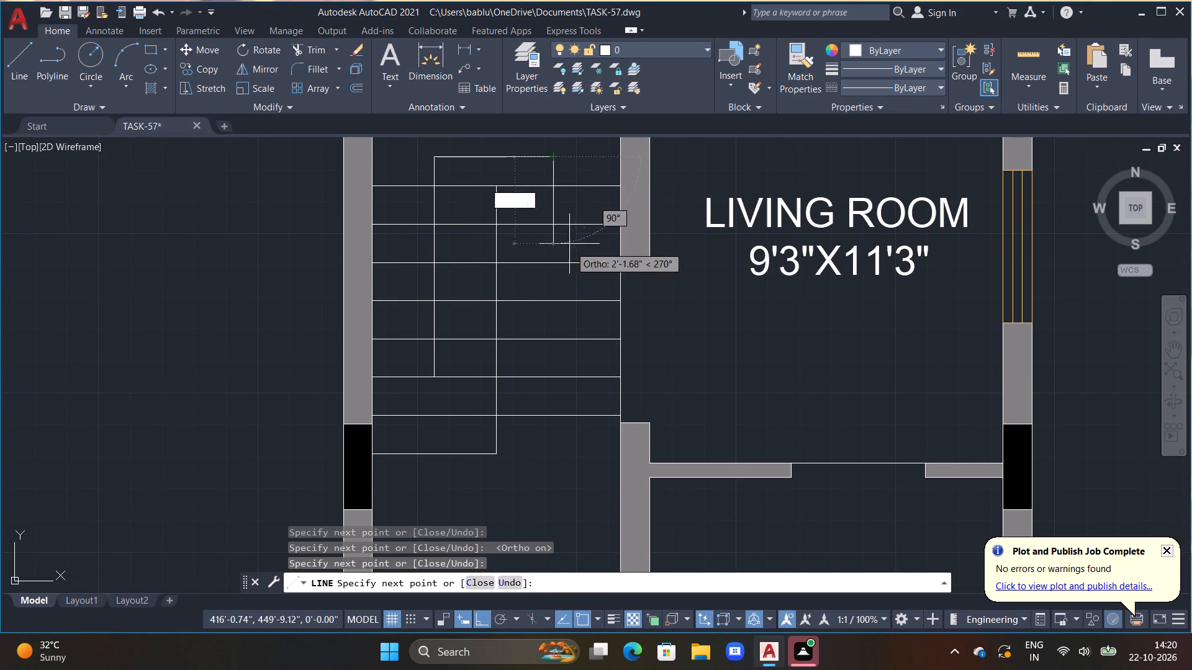
scroll(554, 346, up, 2)
key(F8)
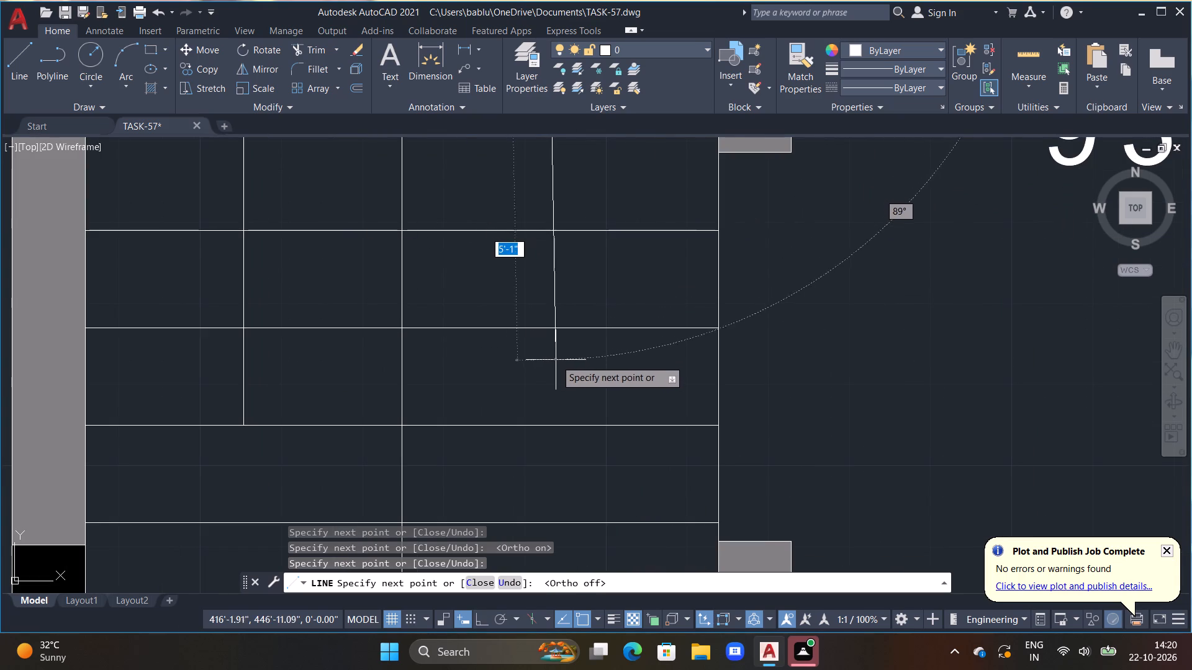
key(F8)
double_click(548, 367)
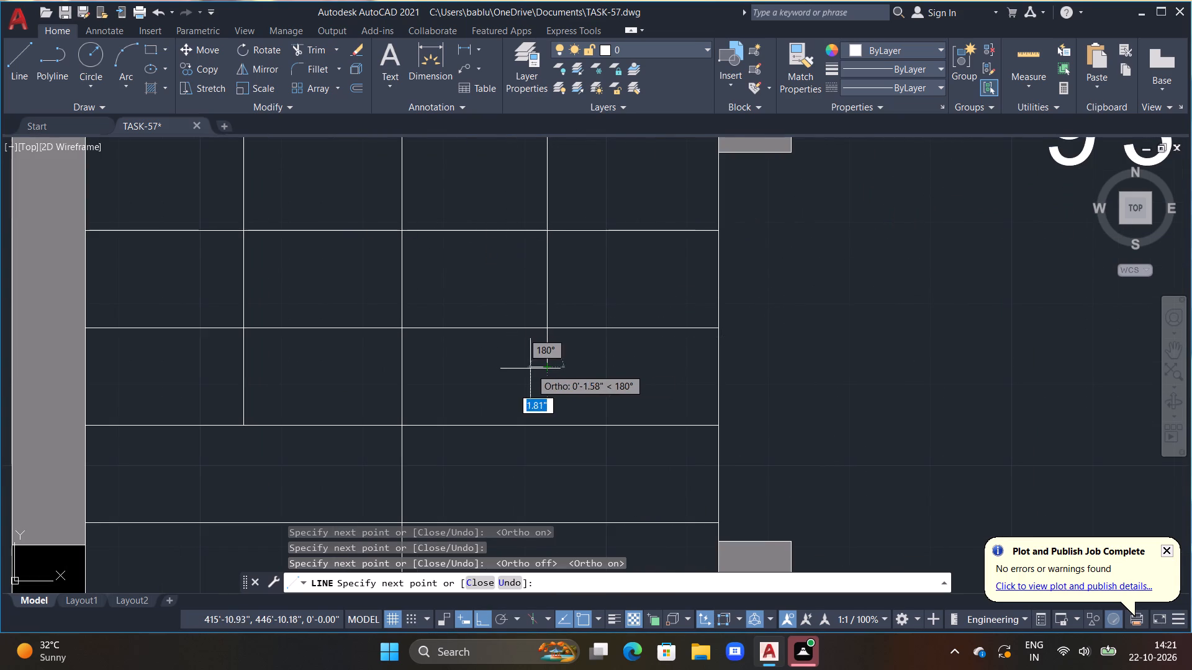
Draw a small downward-pointing triangular arrowhead at the direction line's end in the right flight.
click(507, 369)
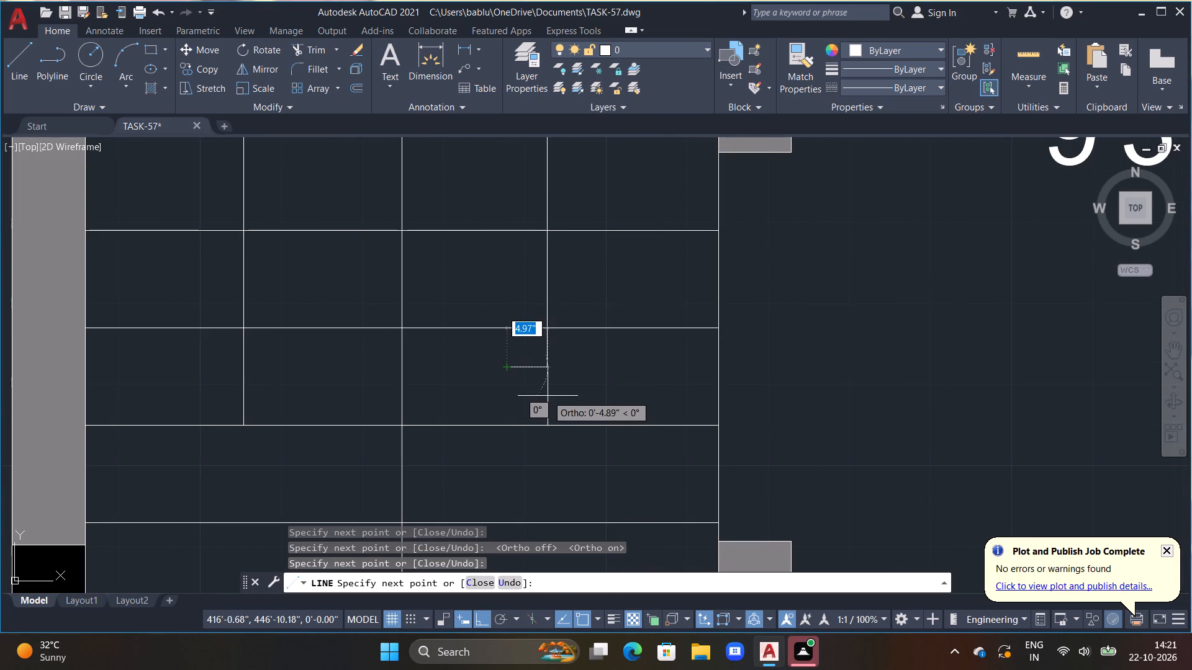
key(F8)
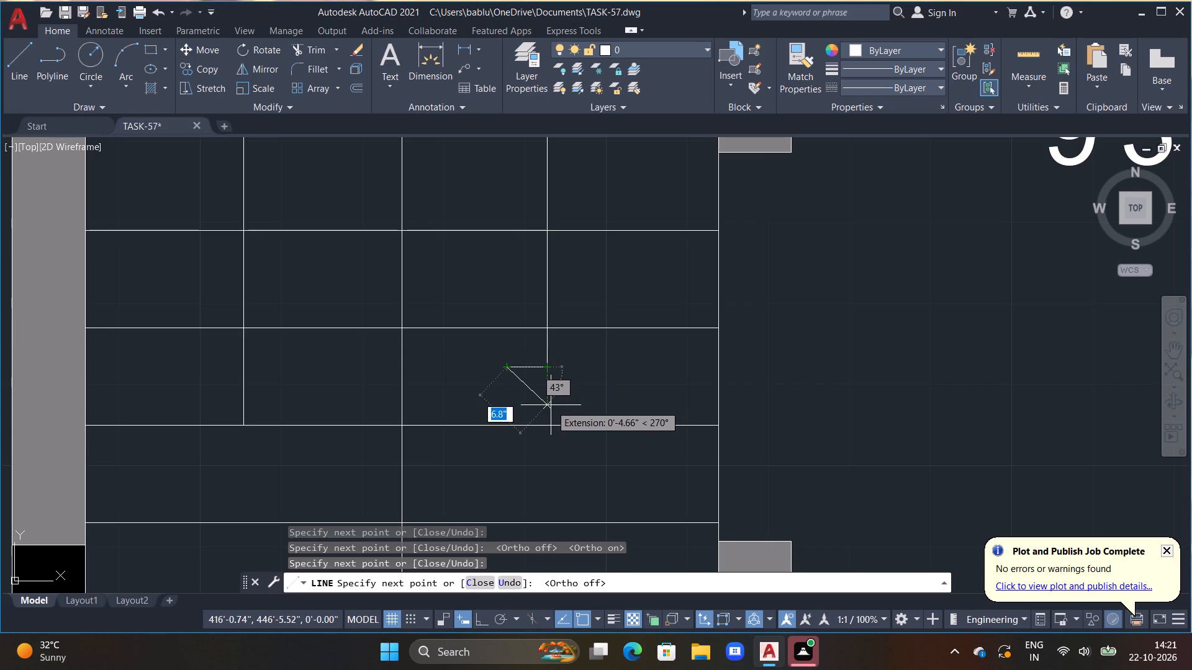
click(551, 405)
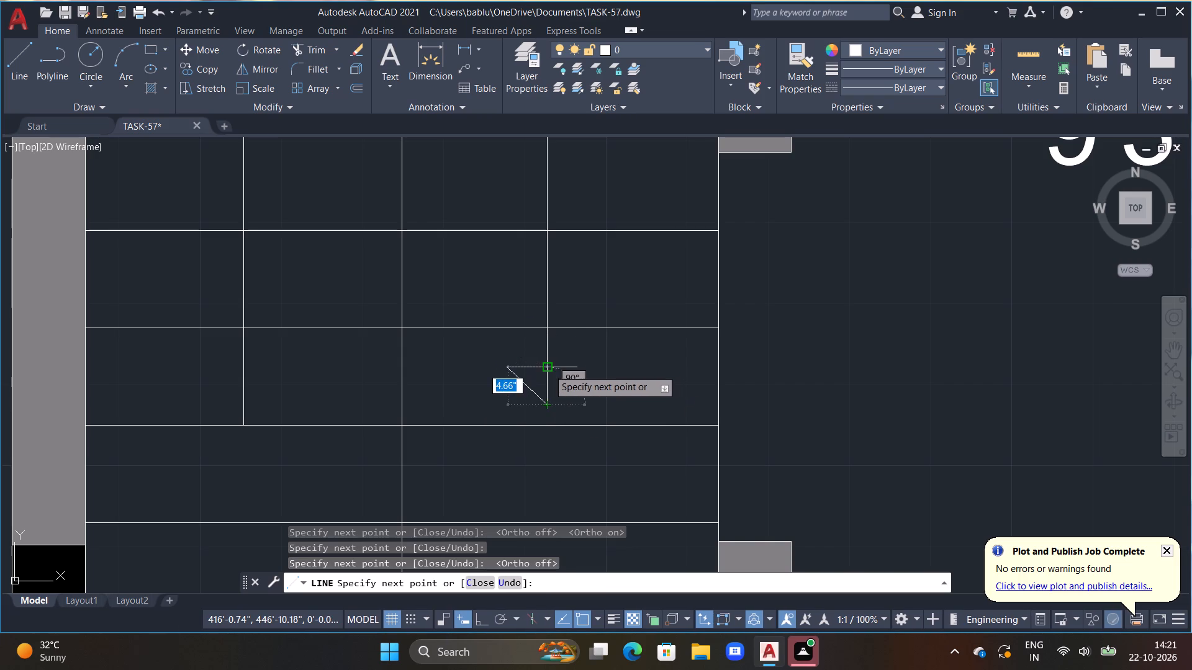
click(584, 368)
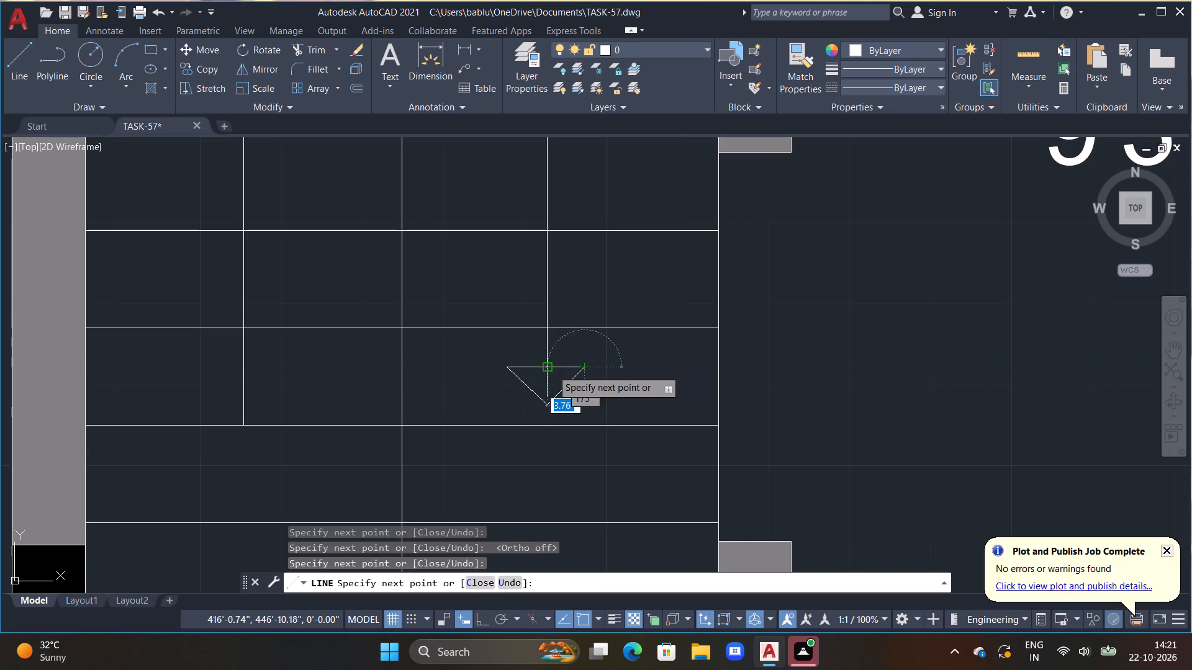
double_click(551, 370)
key(Escape)
Offset the vertical line dividing the stair flights 3" to its left.
scroll(606, 388, down, 2)
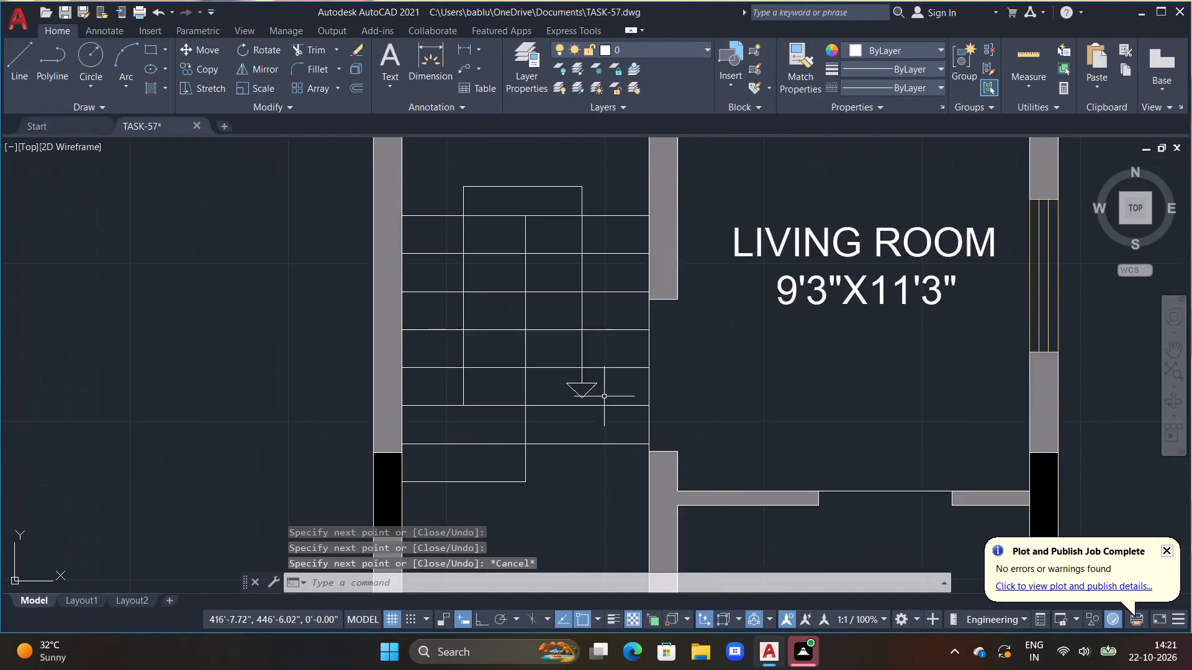
scroll(604, 396, down, 1)
middle_drag(579, 438, 562, 359)
key(Escape)
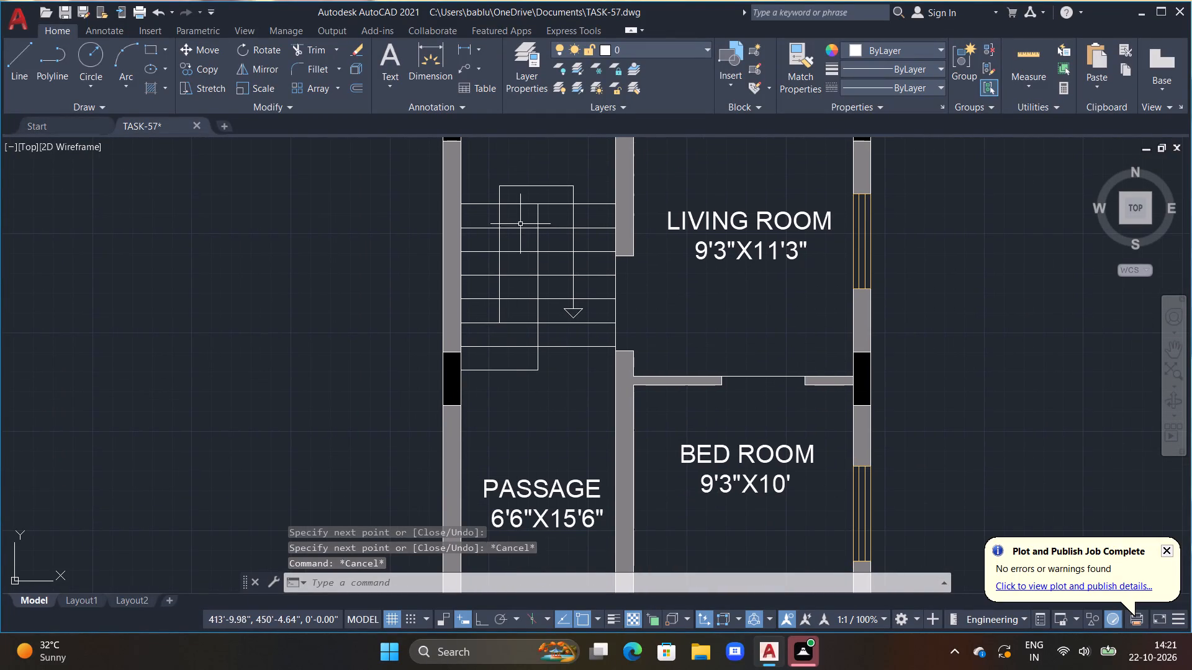
key(Escape)
text(OFF)
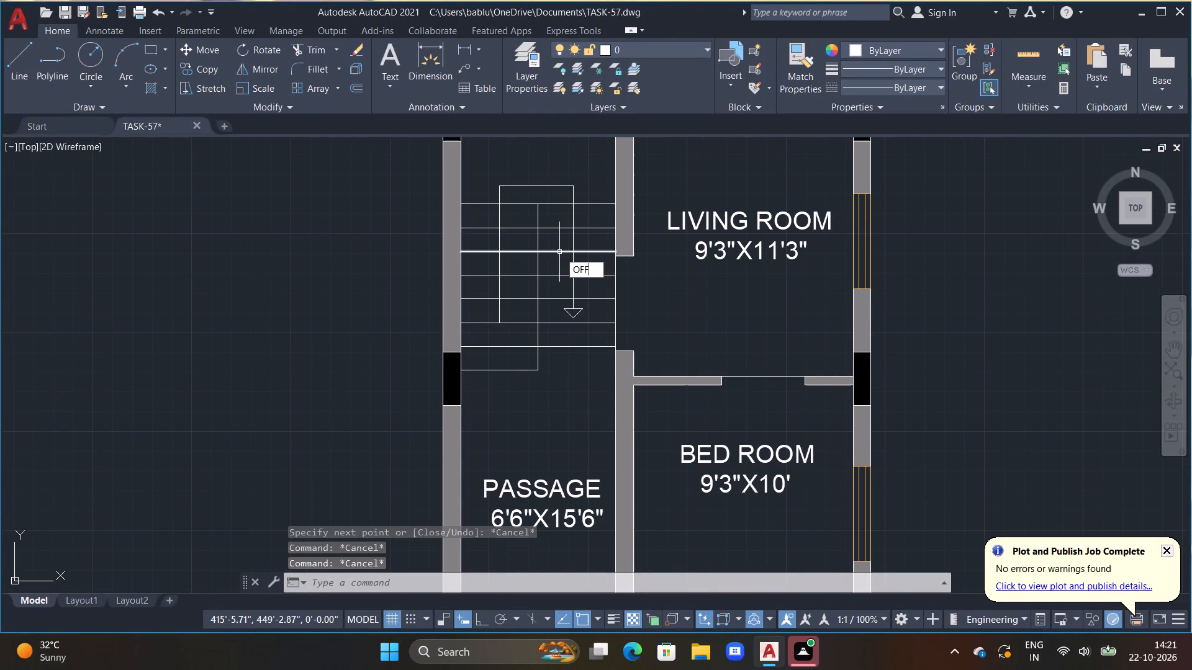
key(space)
text(3")
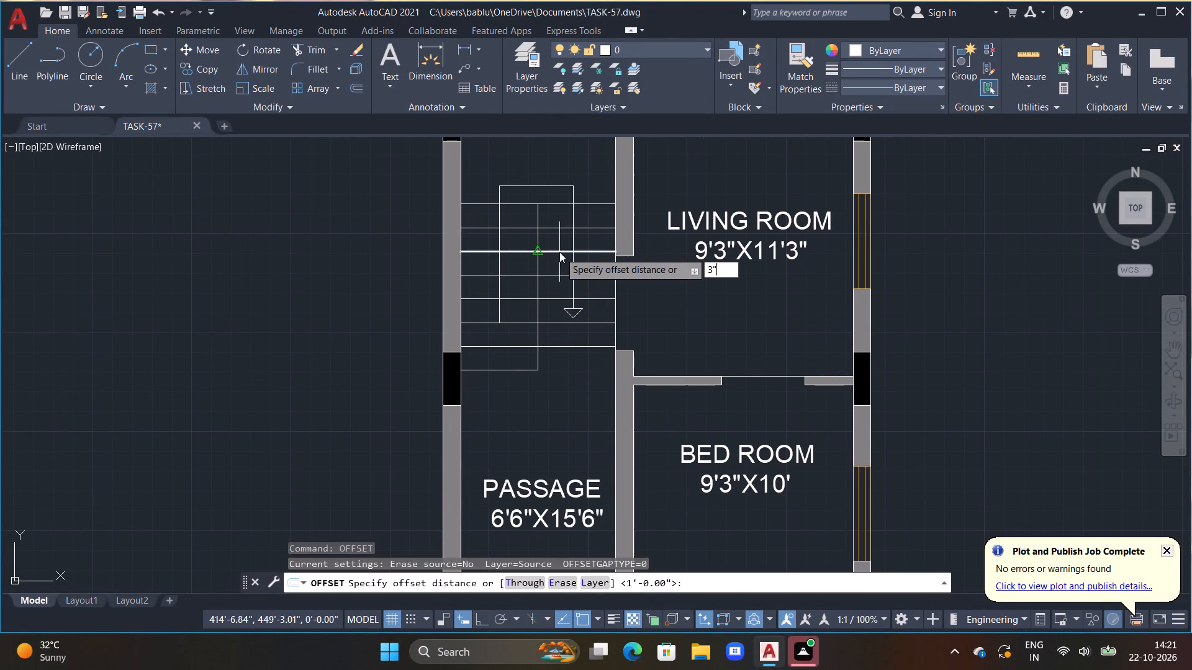
key(Return)
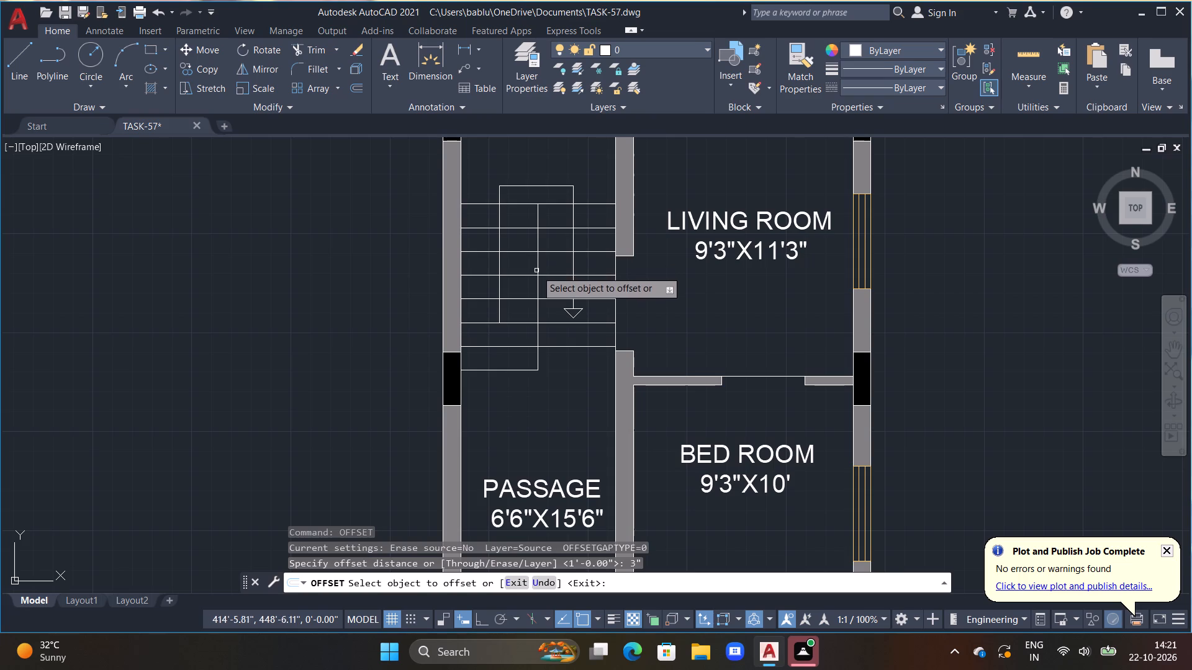
triple_click(536, 270)
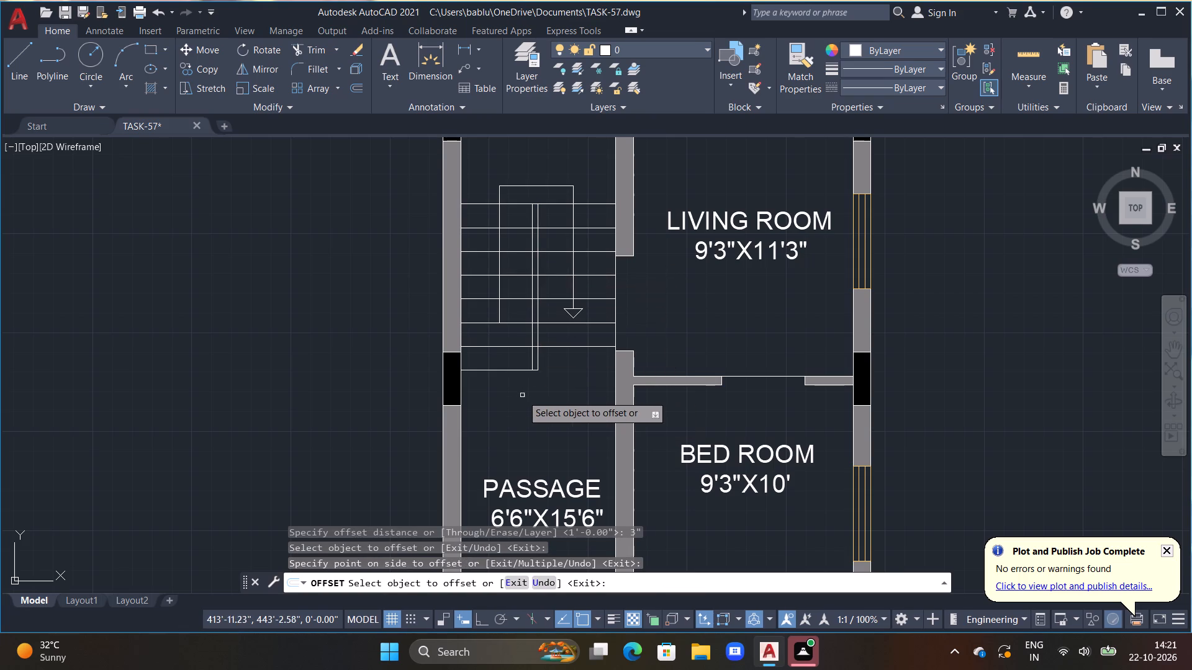
key(Escape)
key(Escape)
key(Escape)
key(Escape)
key(Escape)
key(Escape)
key(Escape)
key(Escape)
key(Escape)
key(Escape)
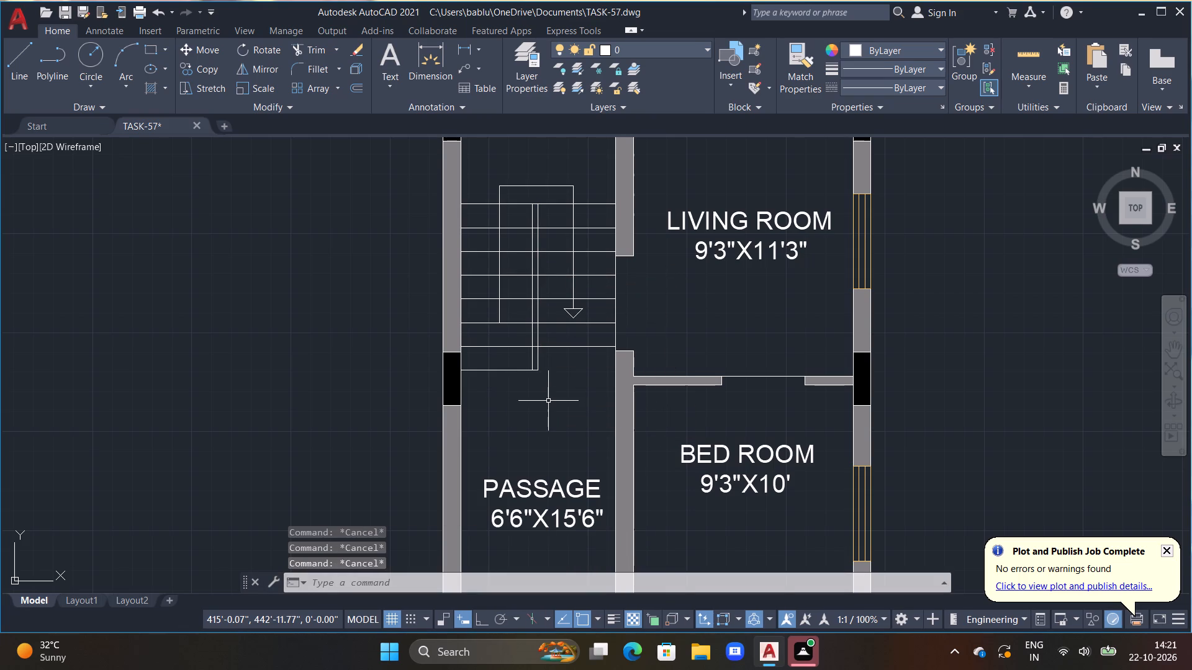
Trim away the tread line segments lying between the two vertical lines that divide the stair flights.
key(t)
key(r)
key(space)
scroll(571, 362, up, 2)
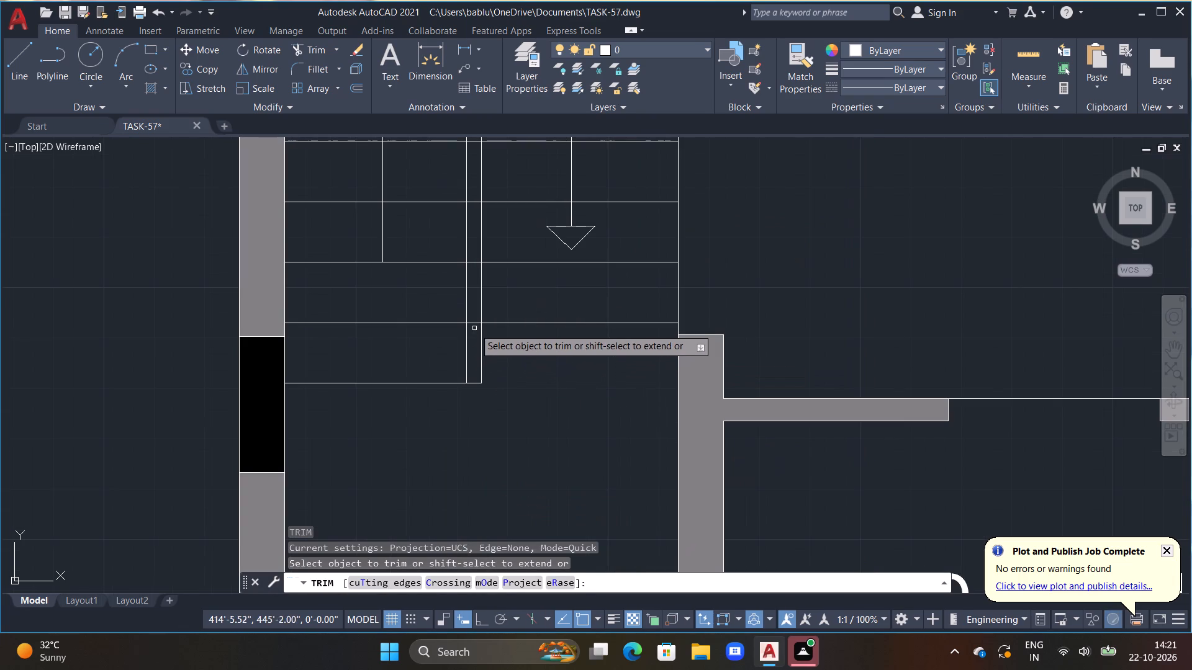
drag(473, 326, 469, 319)
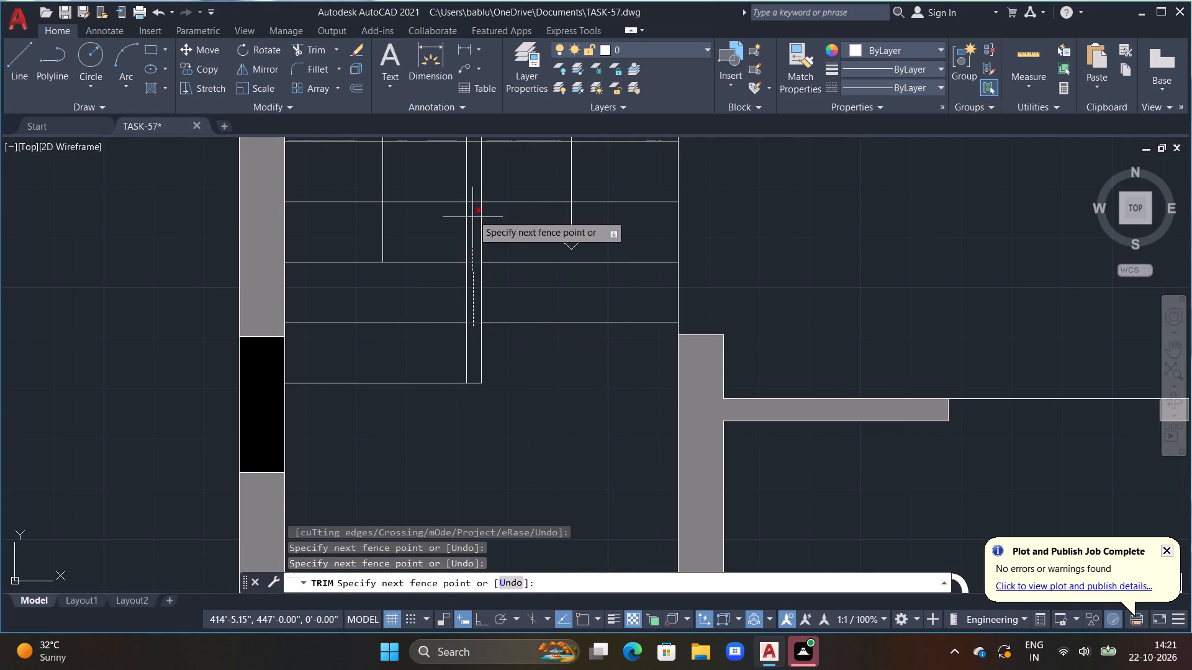
click(472, 137)
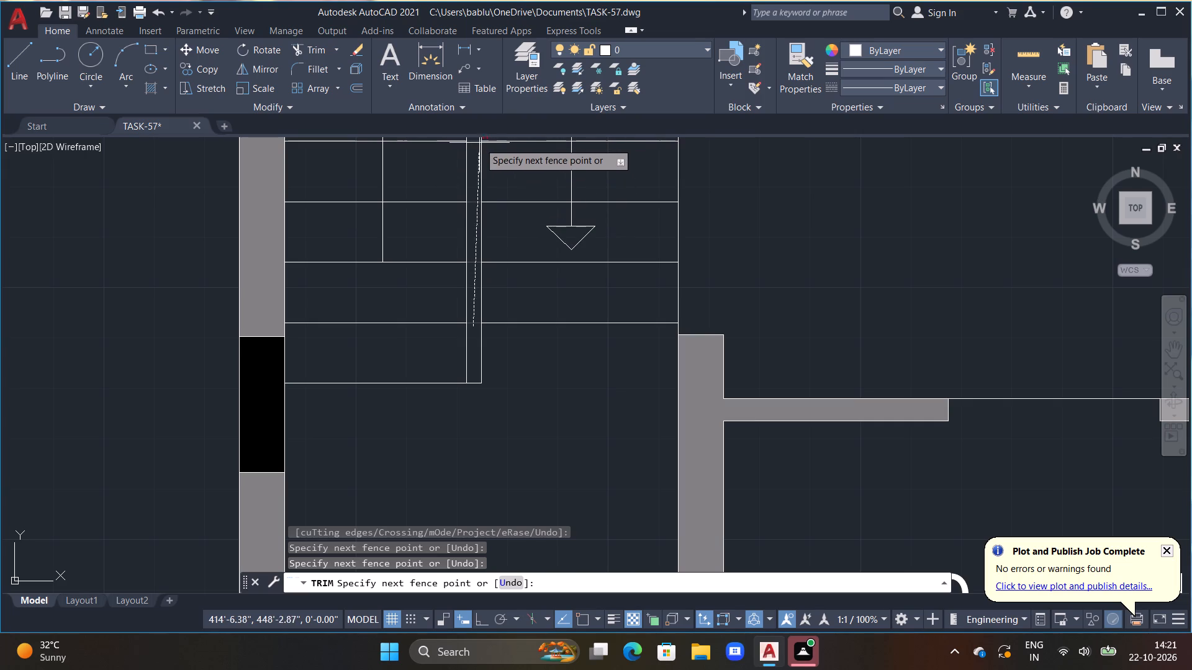
click(472, 141)
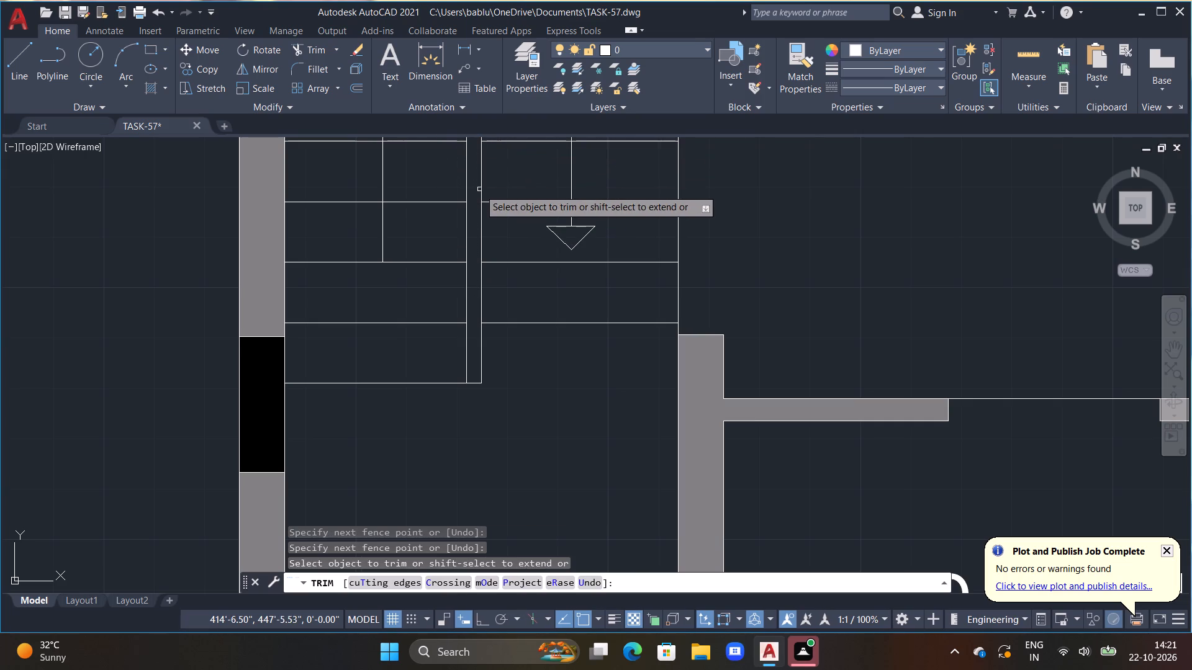
scroll(476, 203, down, 1)
middle_drag(484, 254, 516, 482)
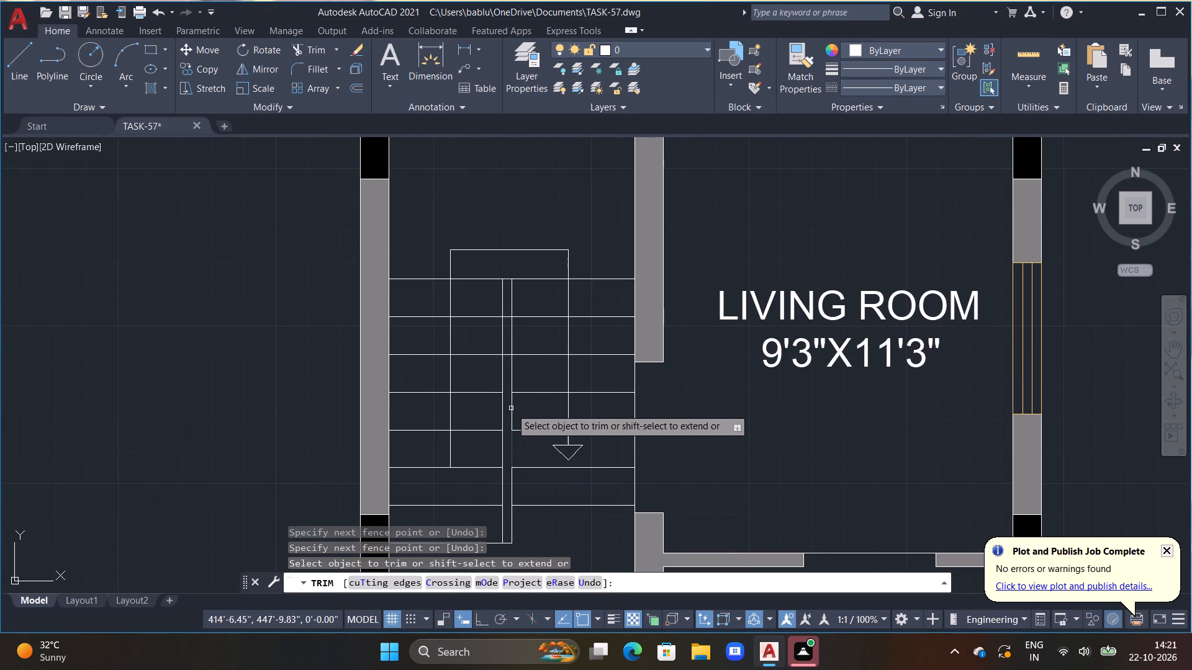
scroll(508, 368, up, 2)
double_click(494, 234)
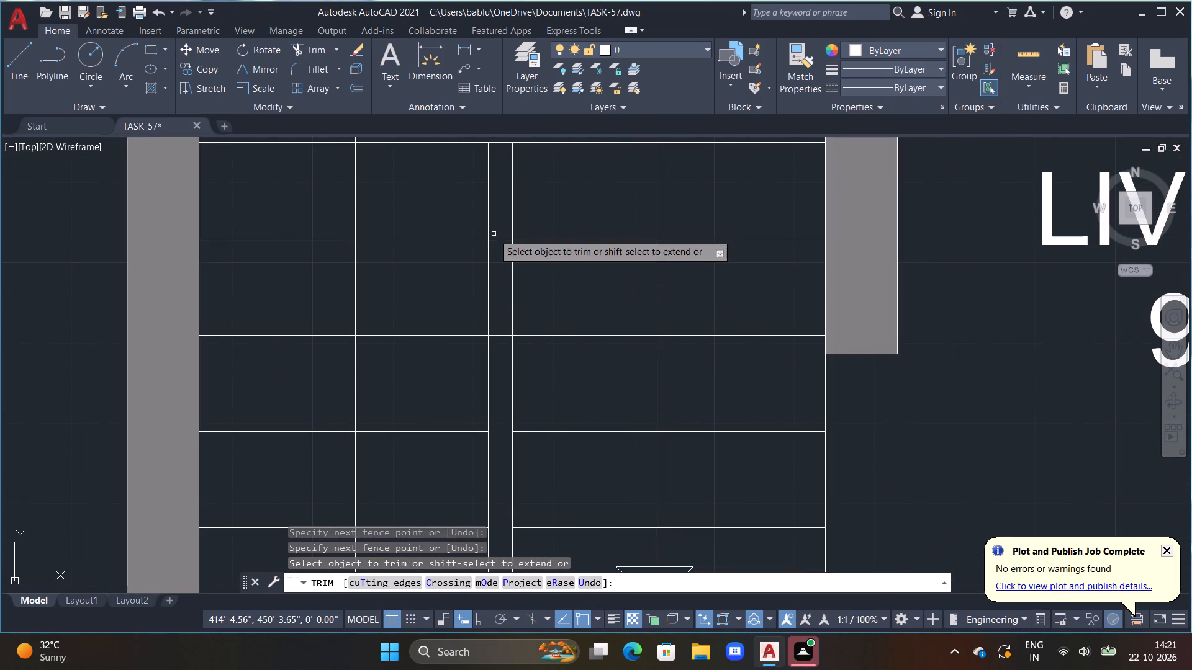
double_click(500, 341)
scroll(500, 344, down, 2)
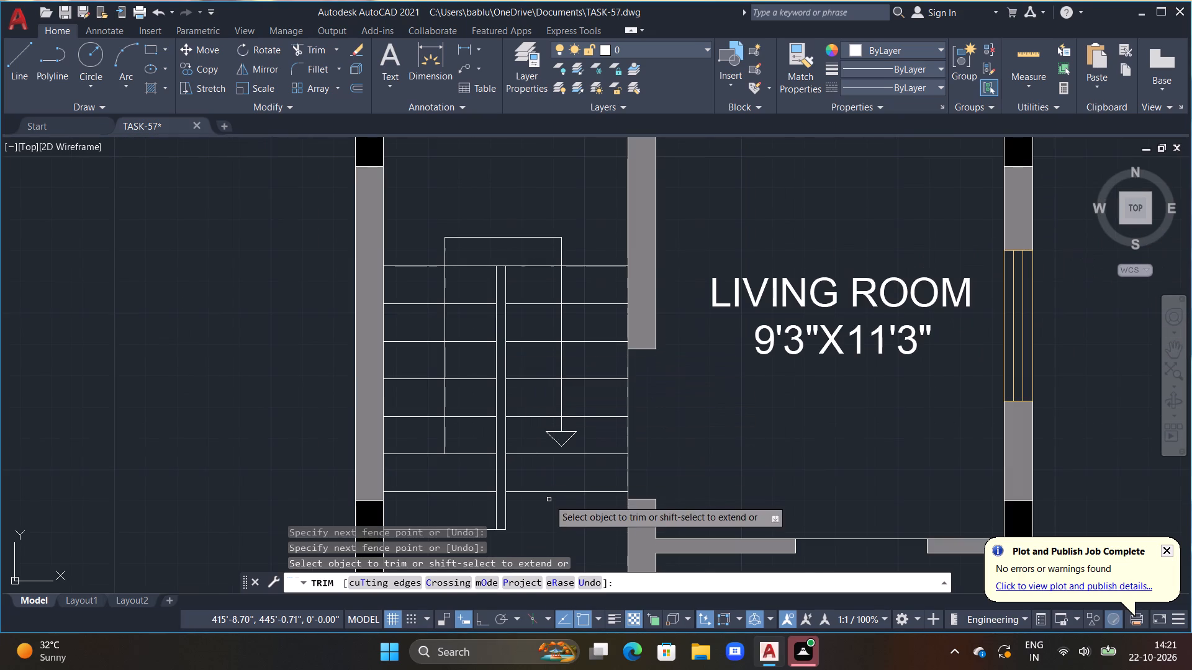
middle_drag(544, 501, 541, 442)
key(Escape)
key(Escape)
Replace the spare KITCHEN label above the plan with EAST FACING HOUSE, widening its text box to about 15'-3" to fit one line.
scroll(562, 463, down, 1)
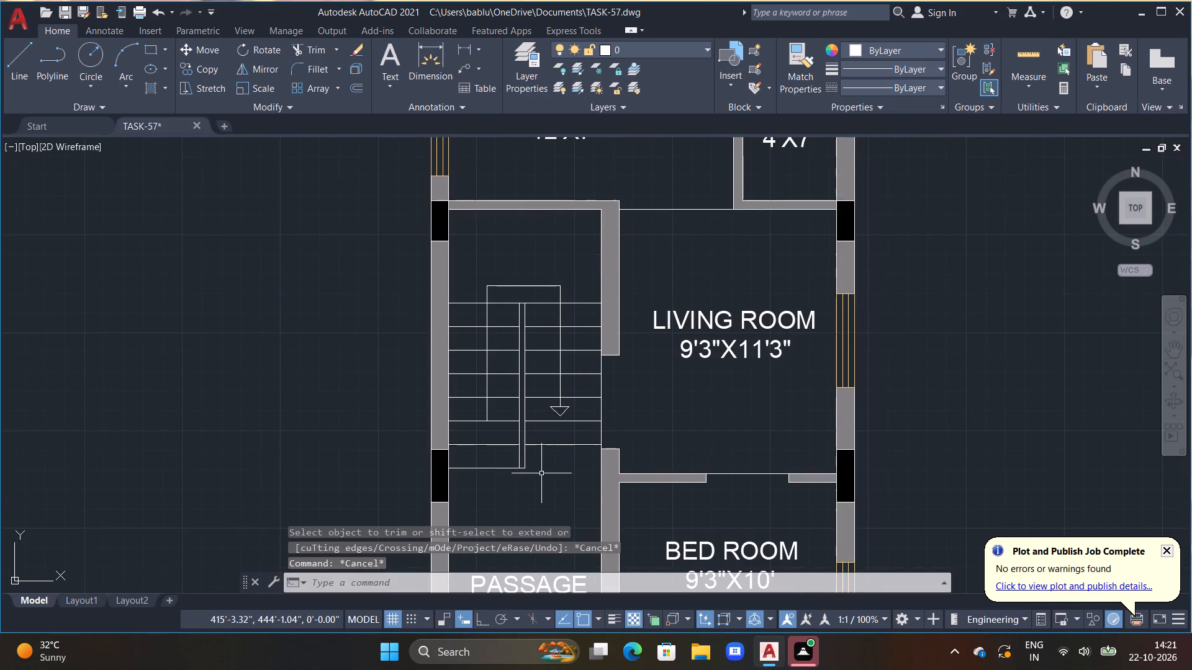
scroll(541, 474, down, 1)
middle_drag(551, 475, 527, 361)
scroll(533, 481, down, 1)
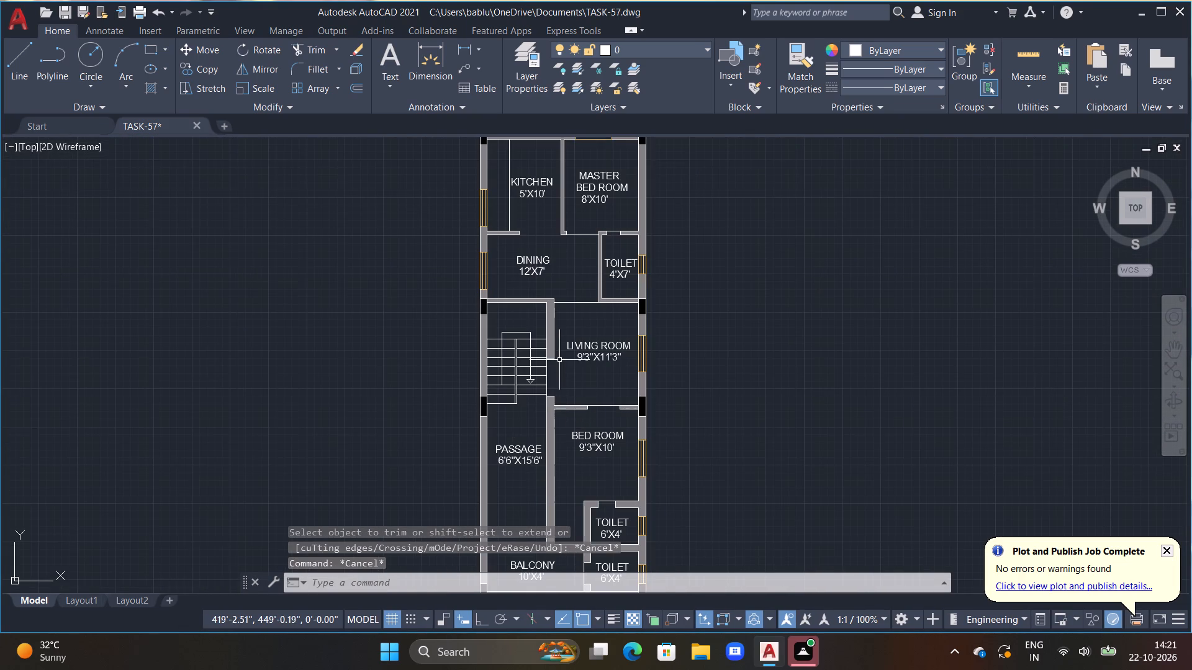
middle_drag(488, 240, 474, 338)
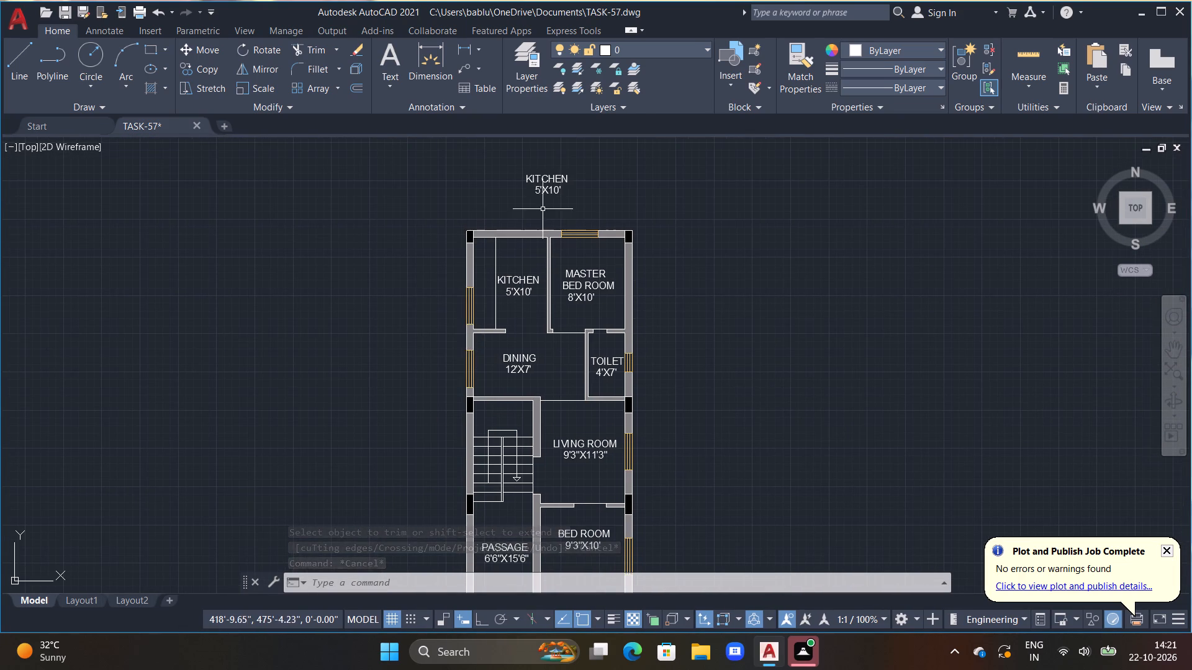
double_click(535, 177)
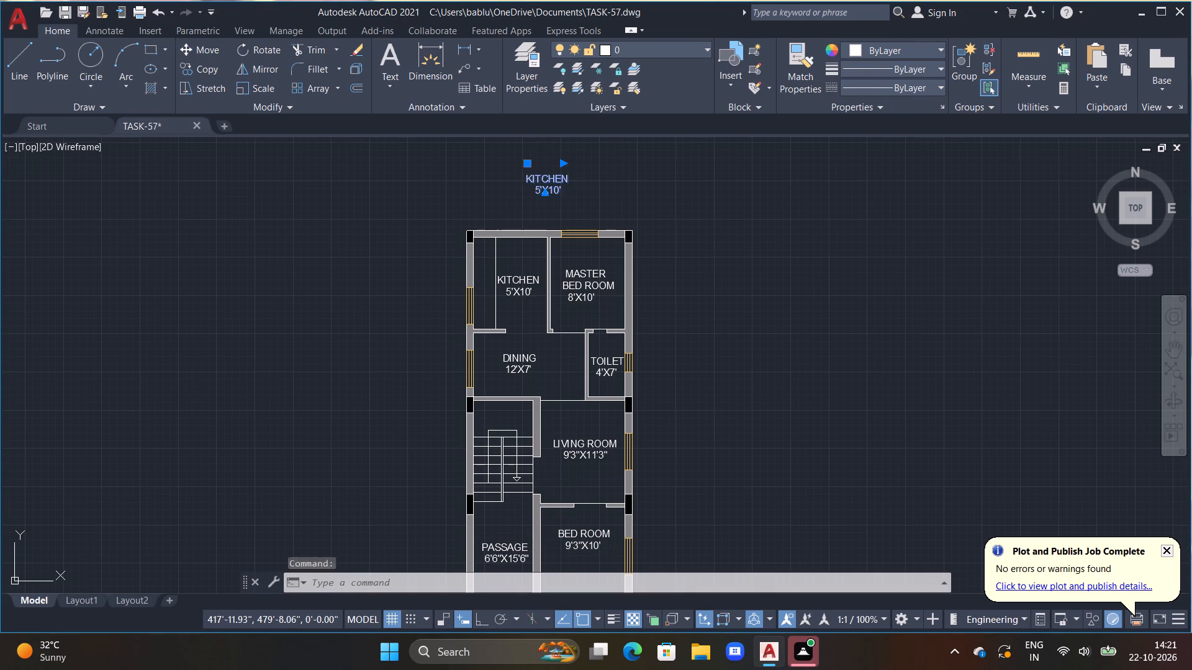
scroll(535, 176, up, 2)
drag(612, 228, 699, 268)
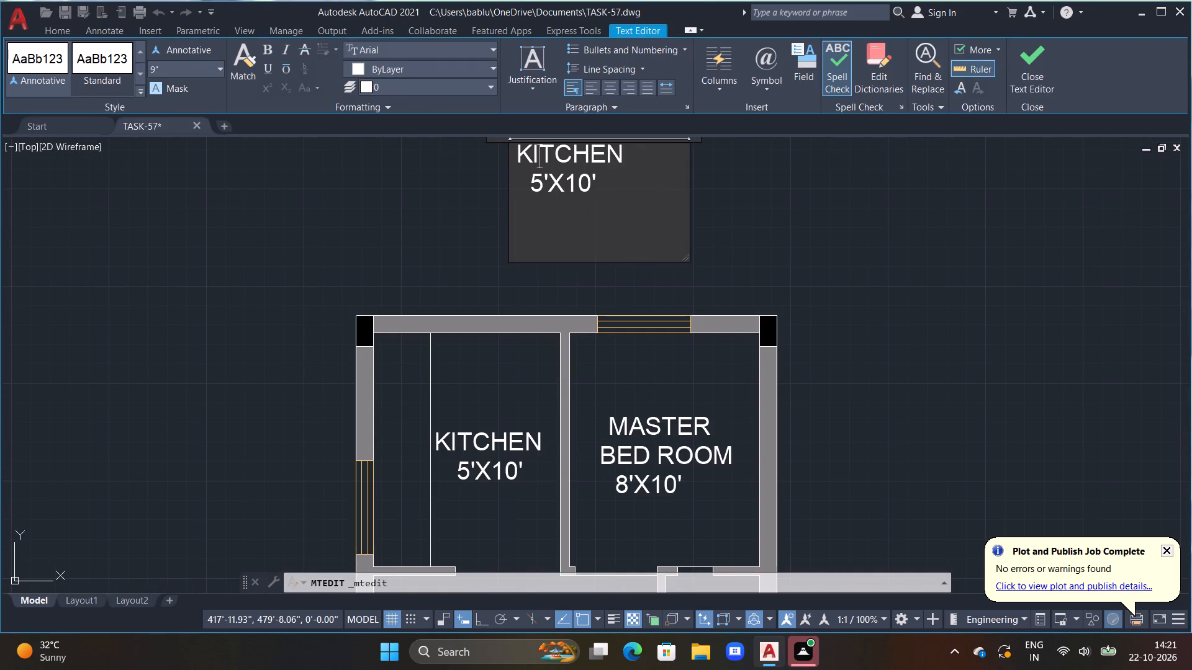
drag(595, 185, 459, 163)
key(BackSpace)
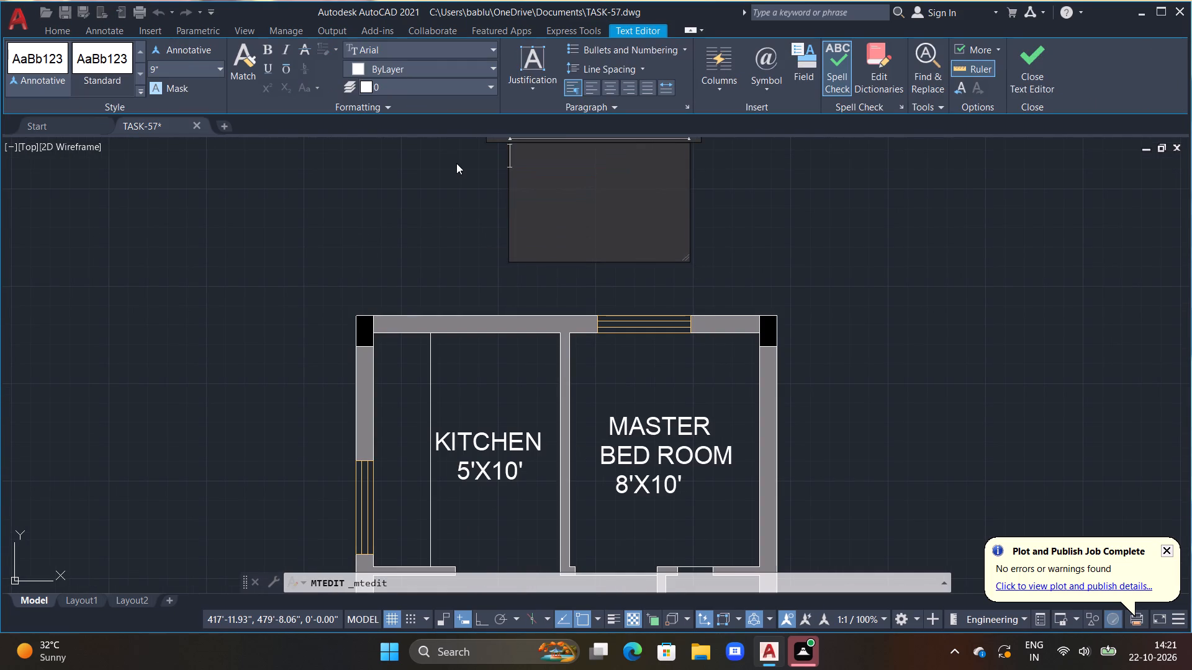
key(space)
text(EAST FACING HOUSE)
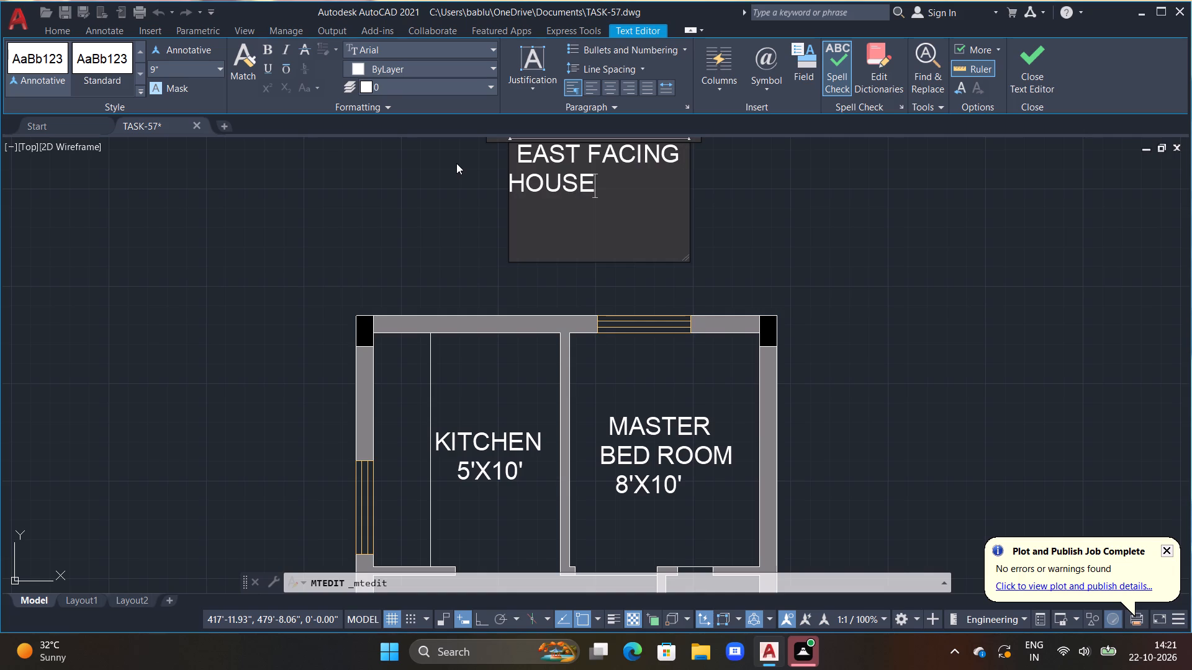
drag(685, 261, 867, 285)
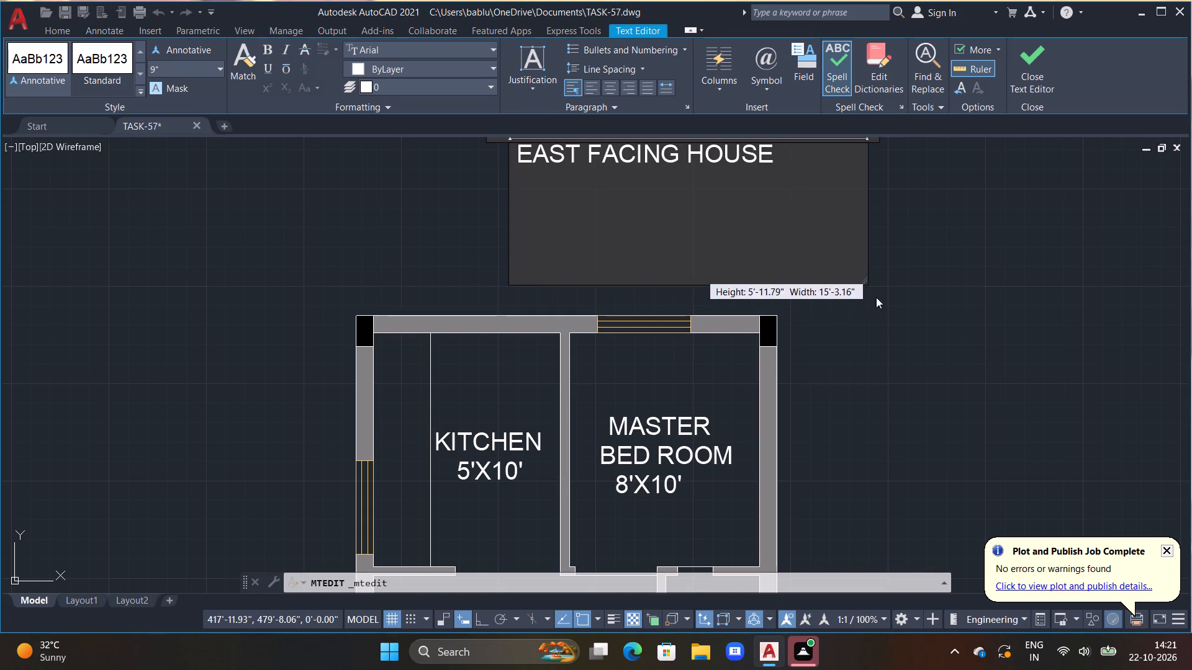
click(892, 357)
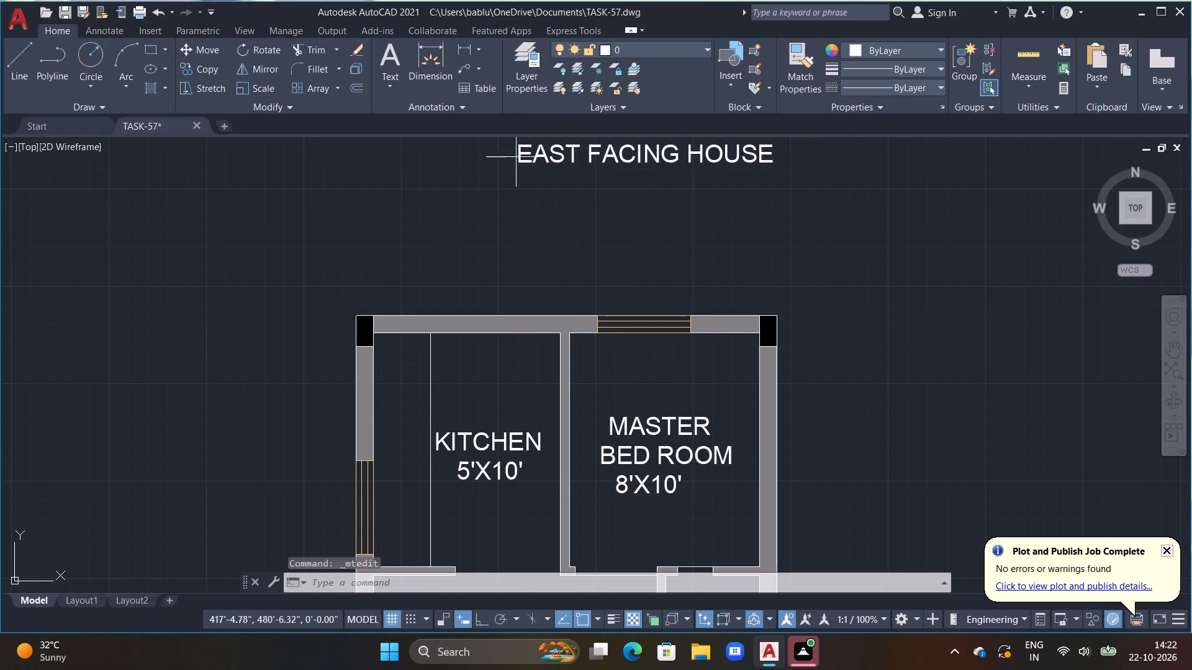
Move the EAST FACING HOUSE title down and to the left, closer to the plan's top wall.
click(516, 157)
click(555, 153)
click(558, 153)
text(M)
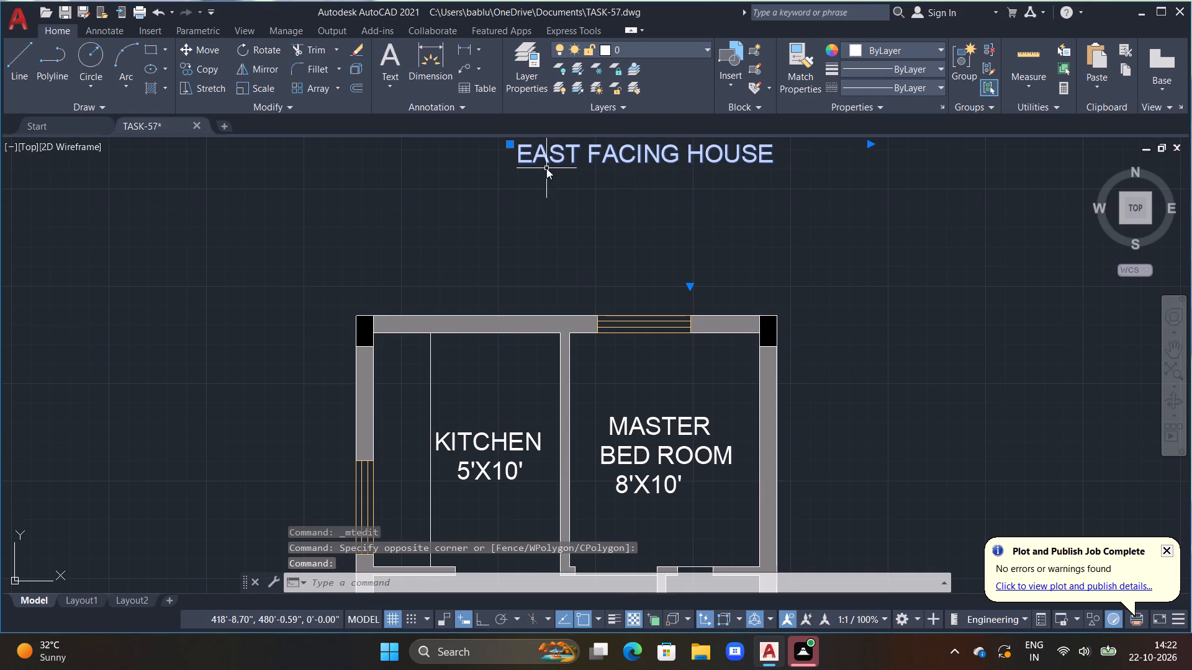
key(space)
drag(546, 168, 521, 177)
click(489, 227)
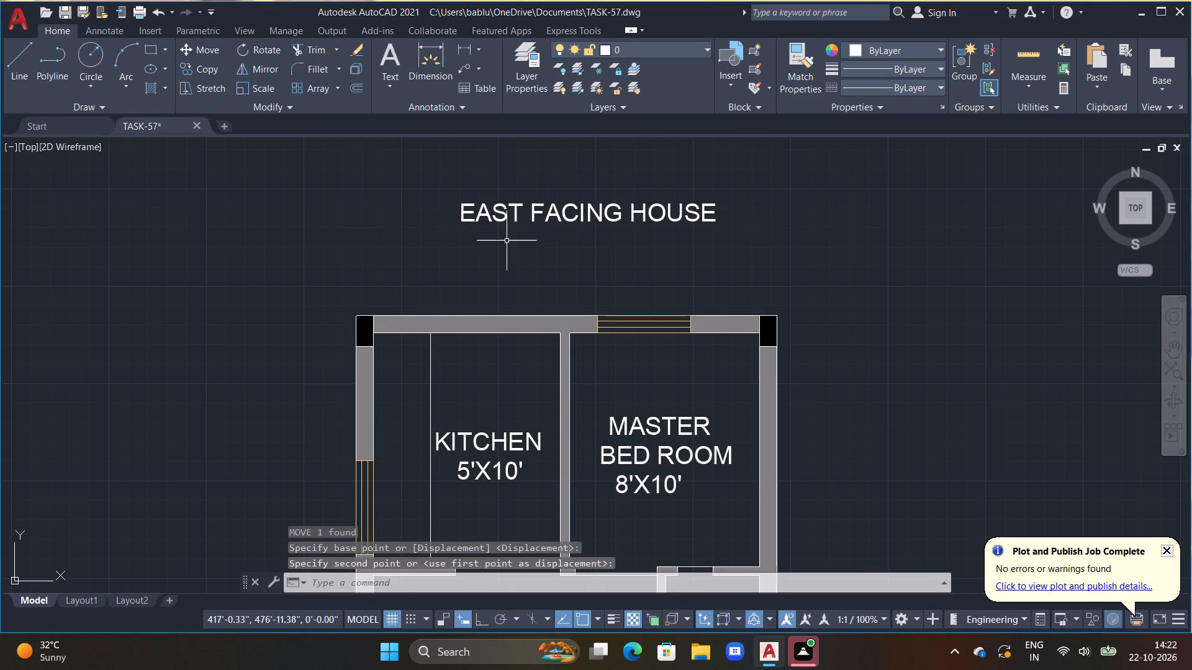
Dimension the plan's overall width between the top wall's outer corners, placing the dimension line between the wall and the title.
middle_drag(556, 251, 594, 213)
scroll(585, 228, down, 1)
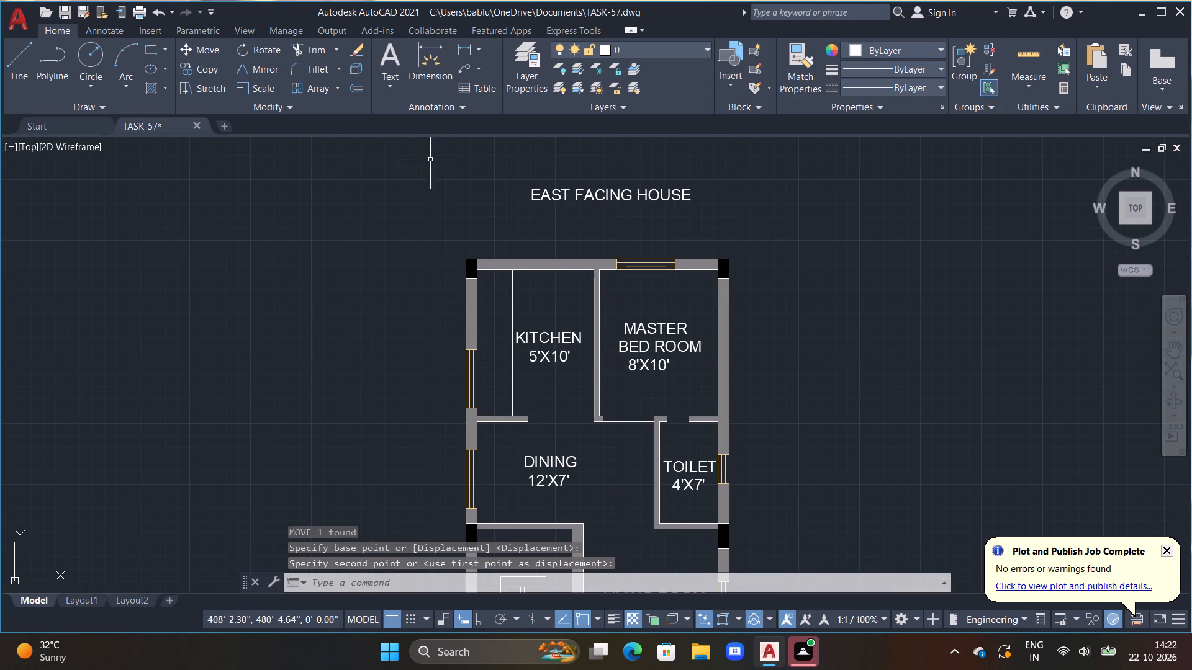
click(423, 58)
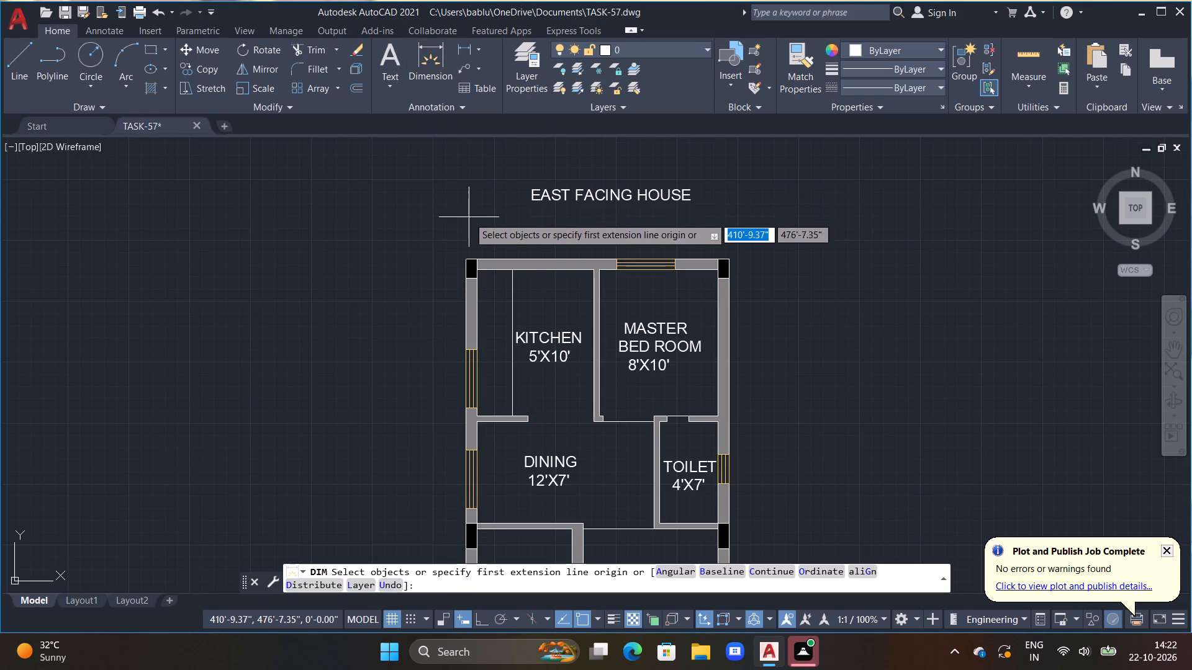
click(465, 259)
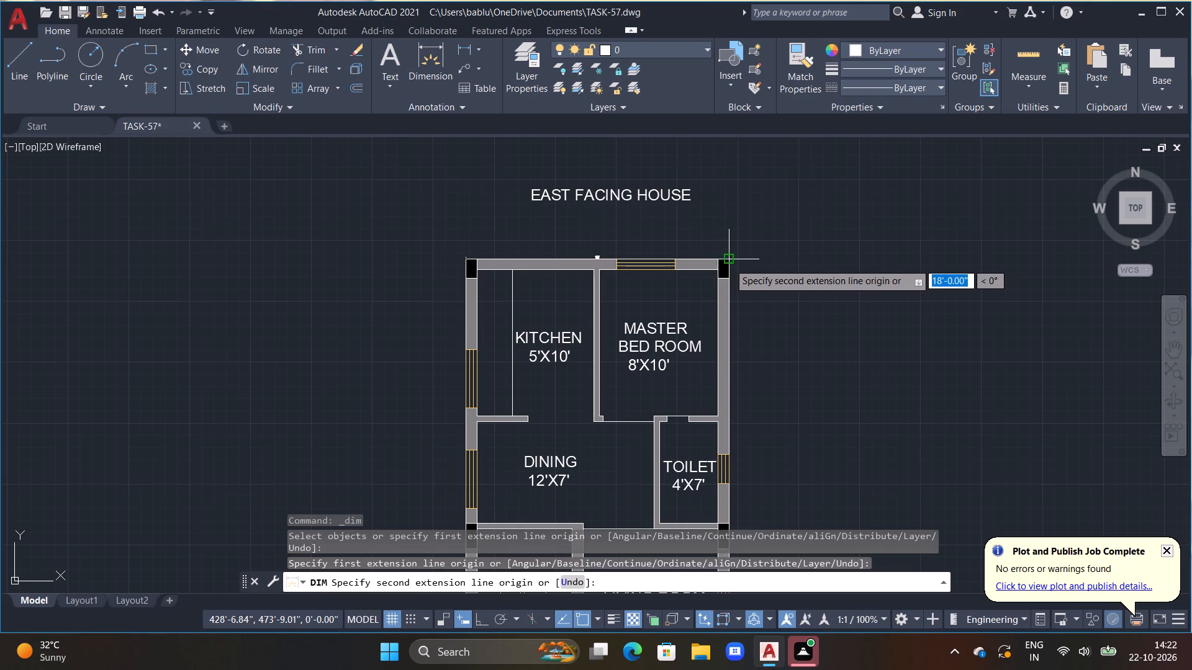
key(F8)
click(729, 262)
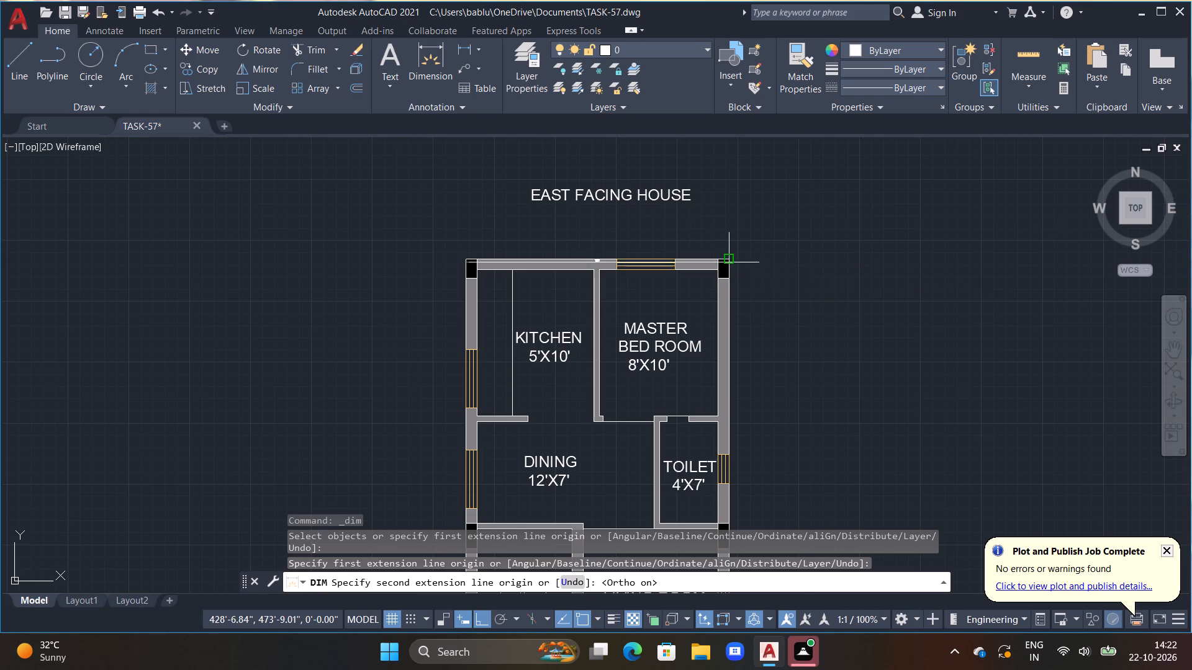
click(724, 234)
key(Escape)
Set the text height of the overall width dimension to 9".
scroll(559, 233, up, 1)
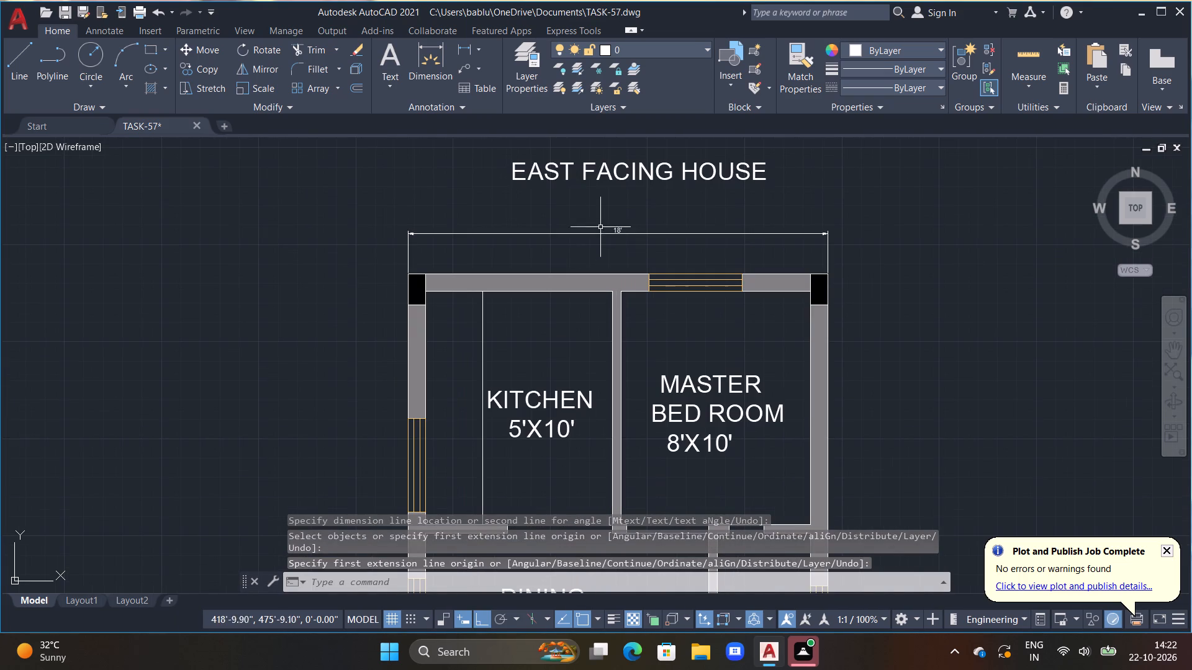
double_click(616, 231)
right_click(616, 231)
click(545, 213)
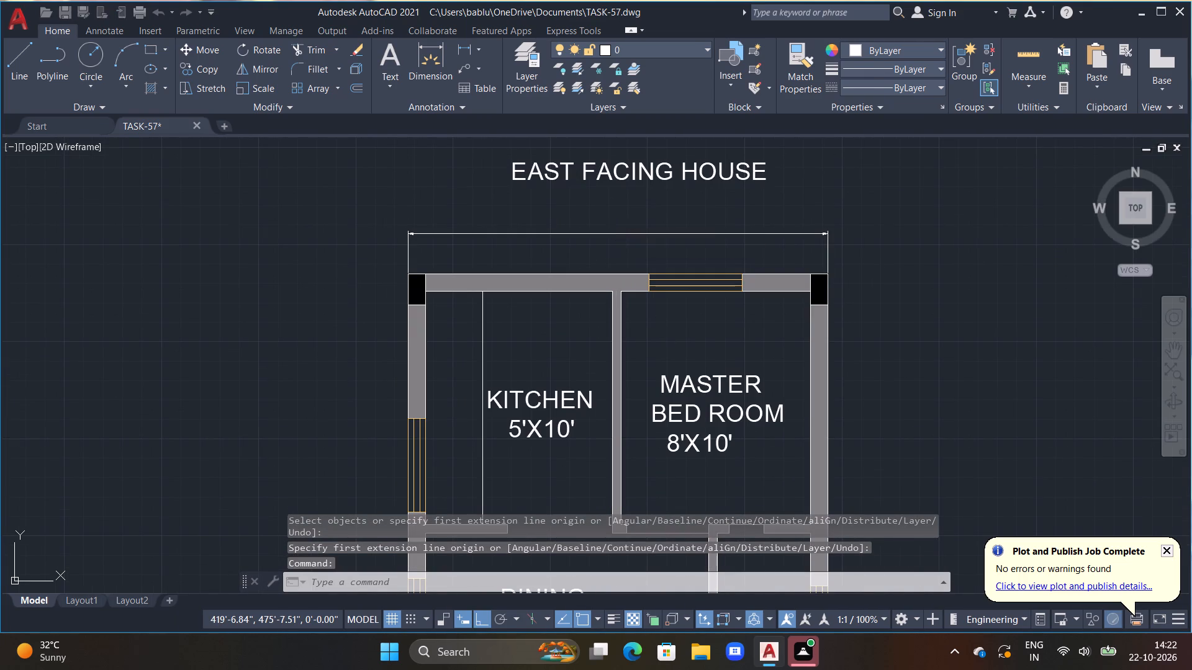
key(Escape)
key(Escape)
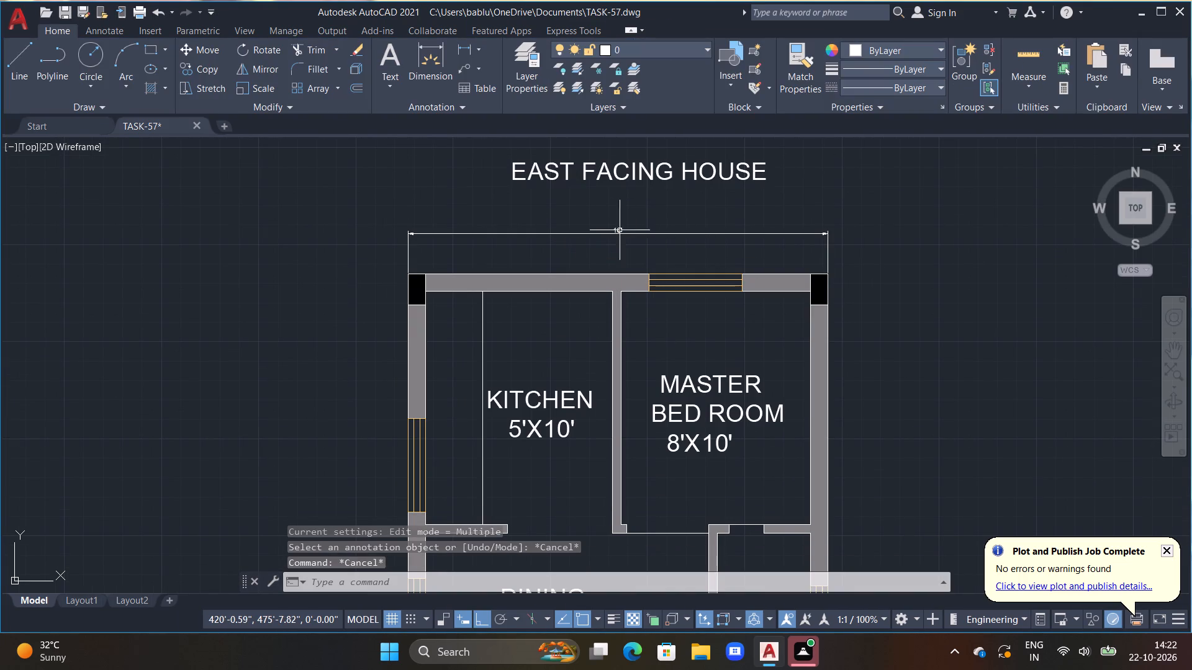
click(613, 230)
right_click(613, 230)
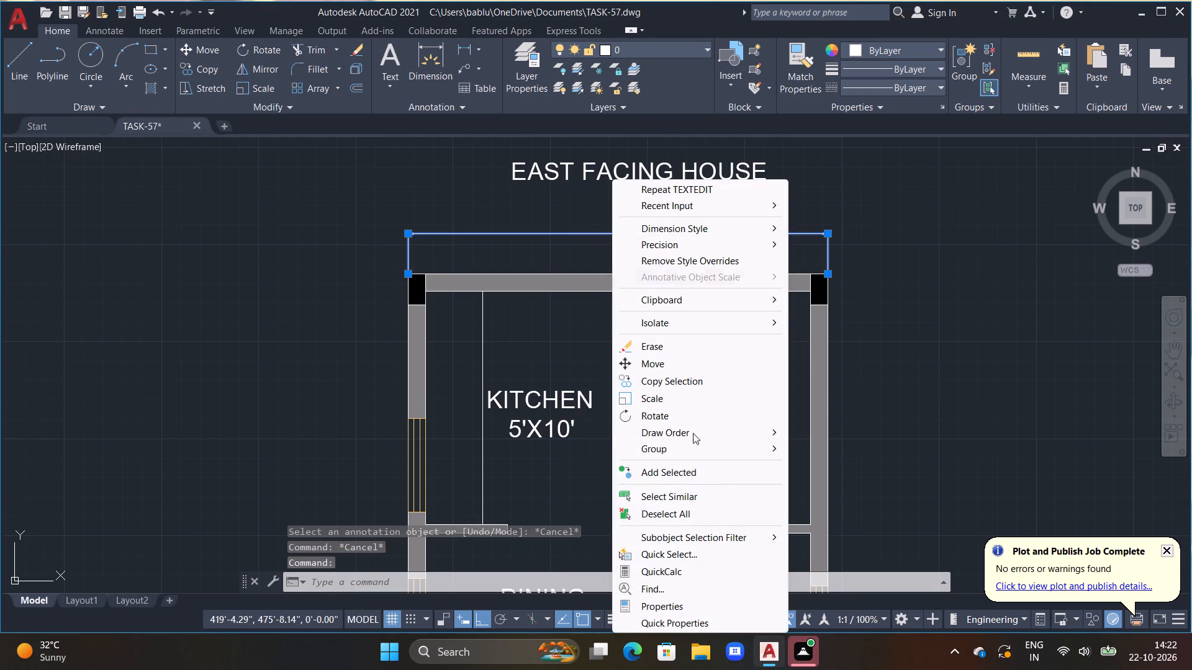
click(688, 605)
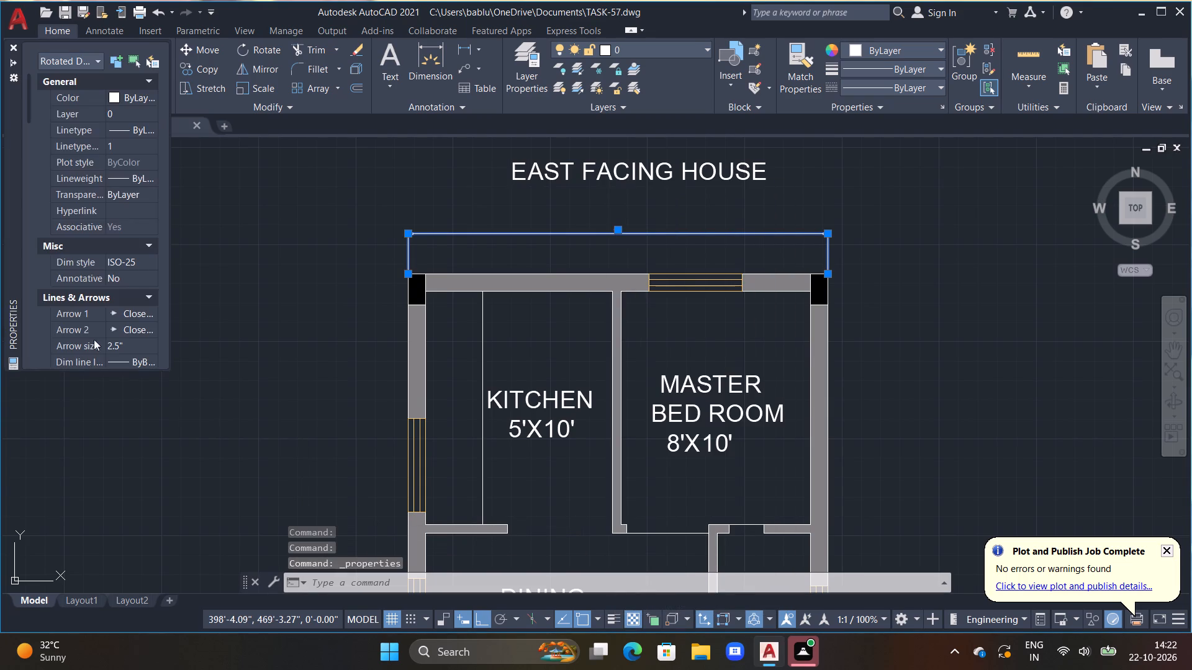
scroll(99, 323, down, 6)
click(132, 231)
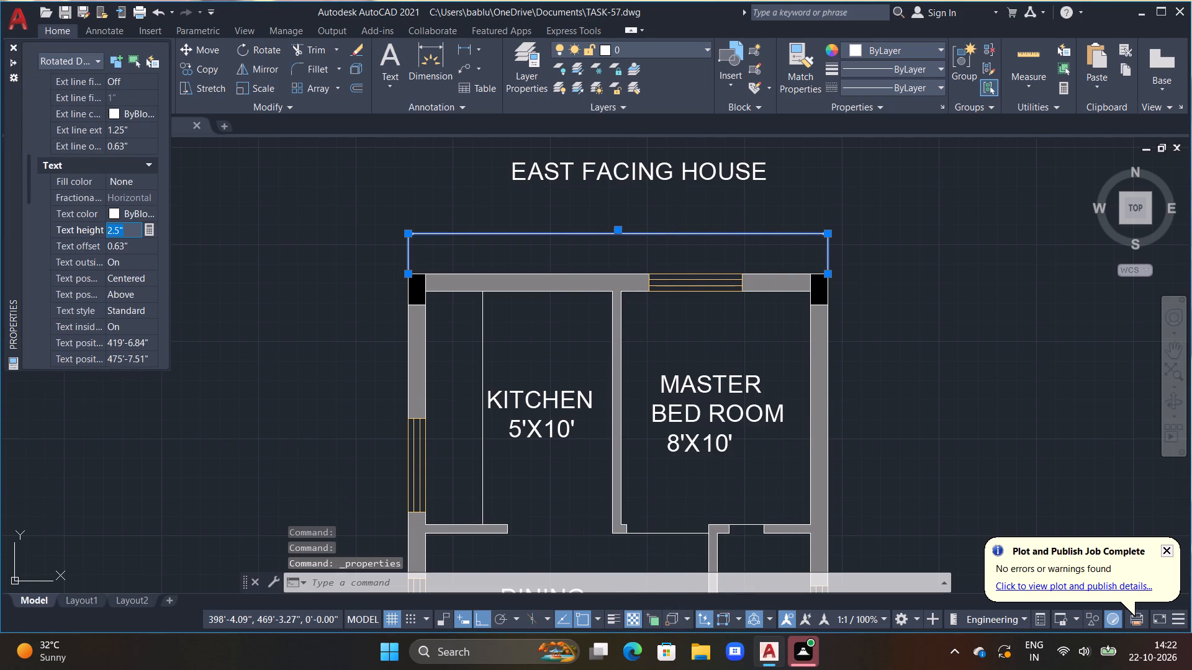
key(BackSpace)
text(9")
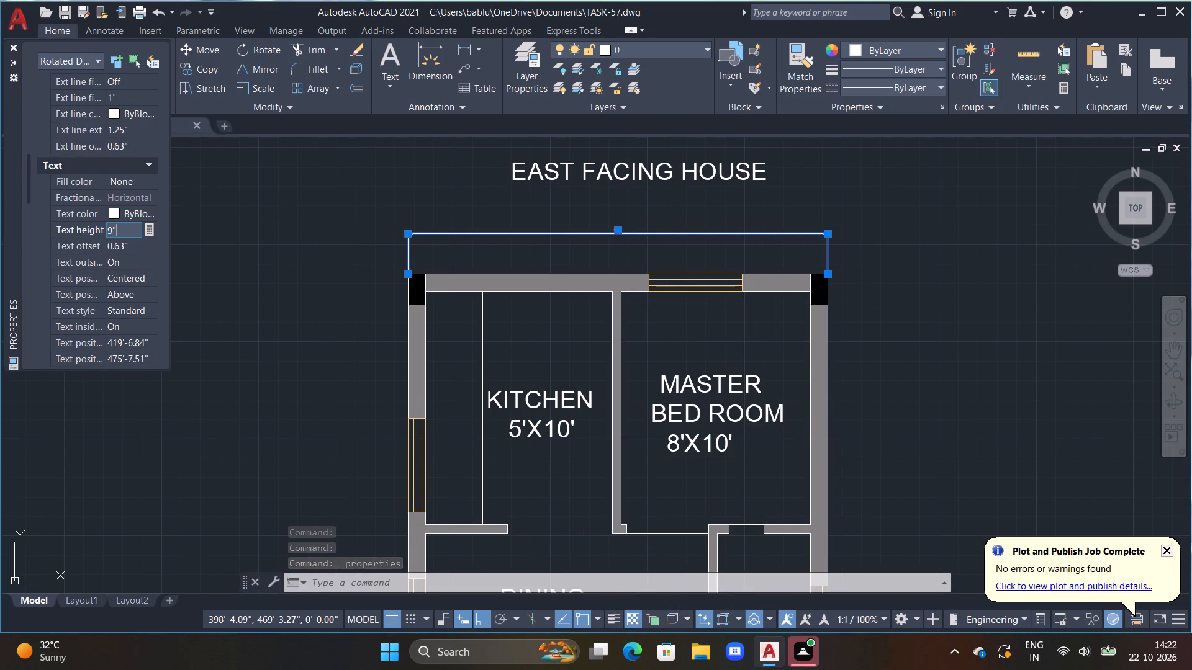
key(Return)
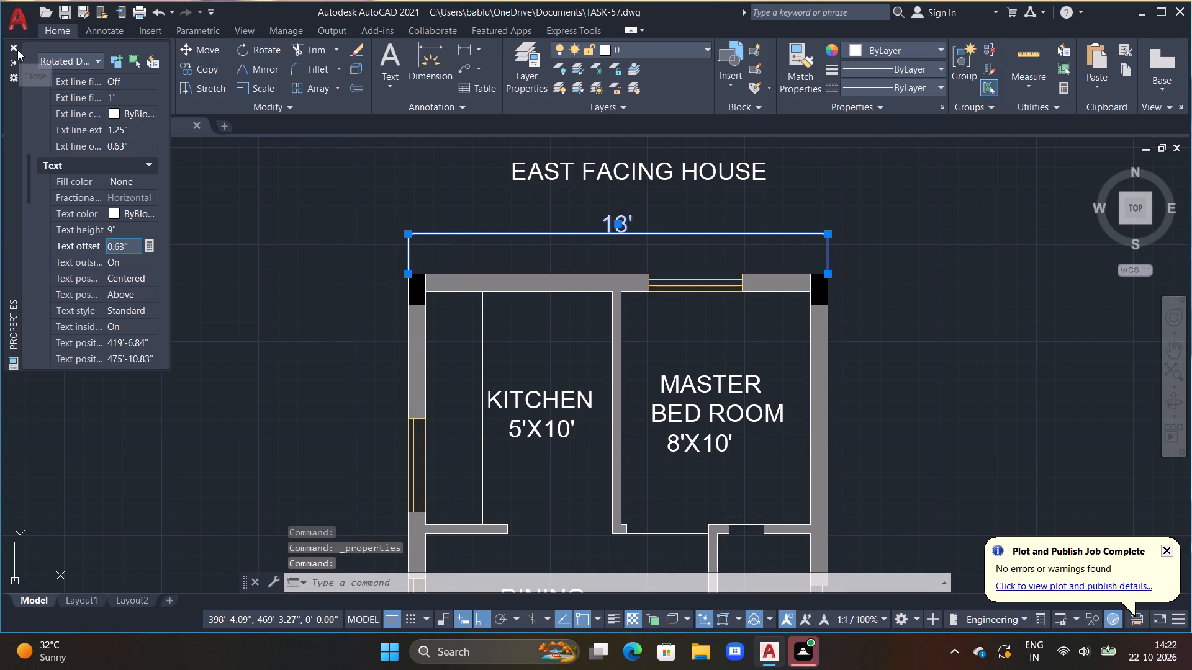
click(17, 50)
key(Escape)
key(Escape)
Shift the EAST FACING HOUSE title slightly left so it sits centred over the overall width dimension.
scroll(462, 180, down, 2)
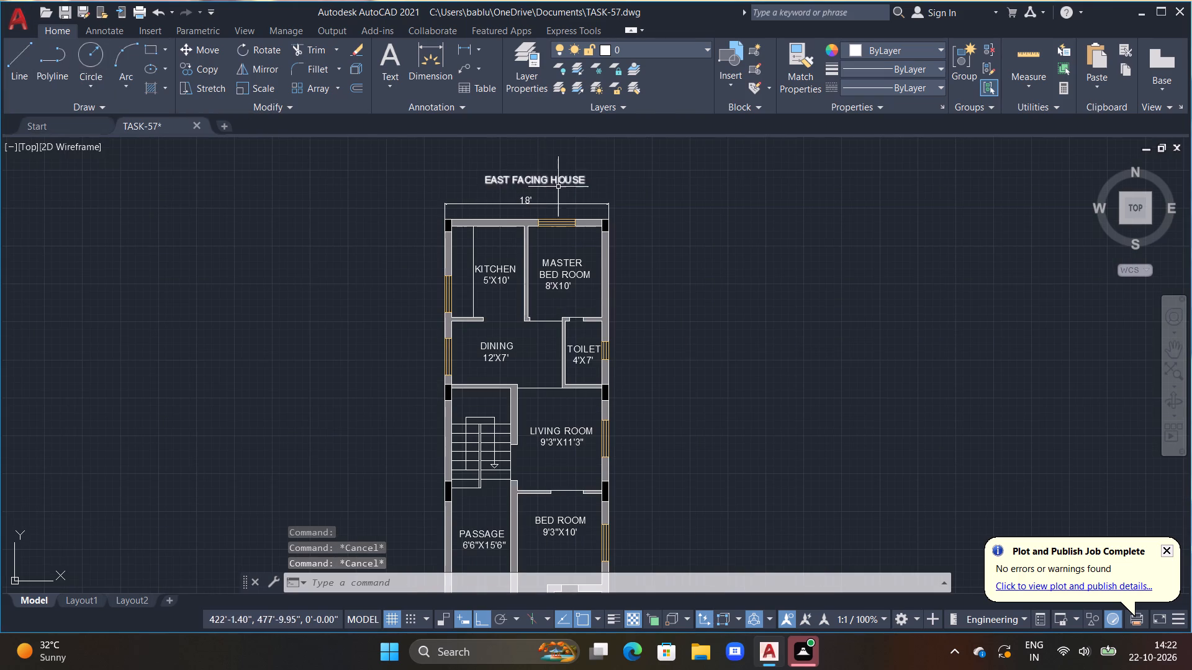
middle_drag(611, 195, 790, 153)
middle_drag(743, 164, 728, 267)
click(659, 241)
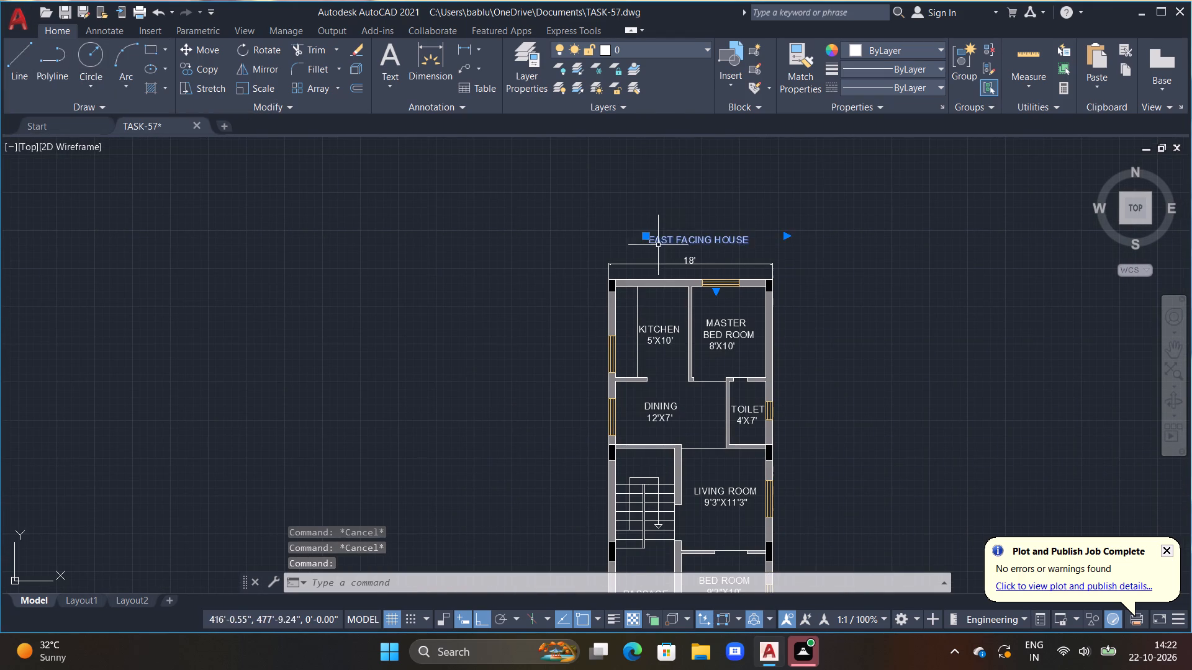
click(645, 235)
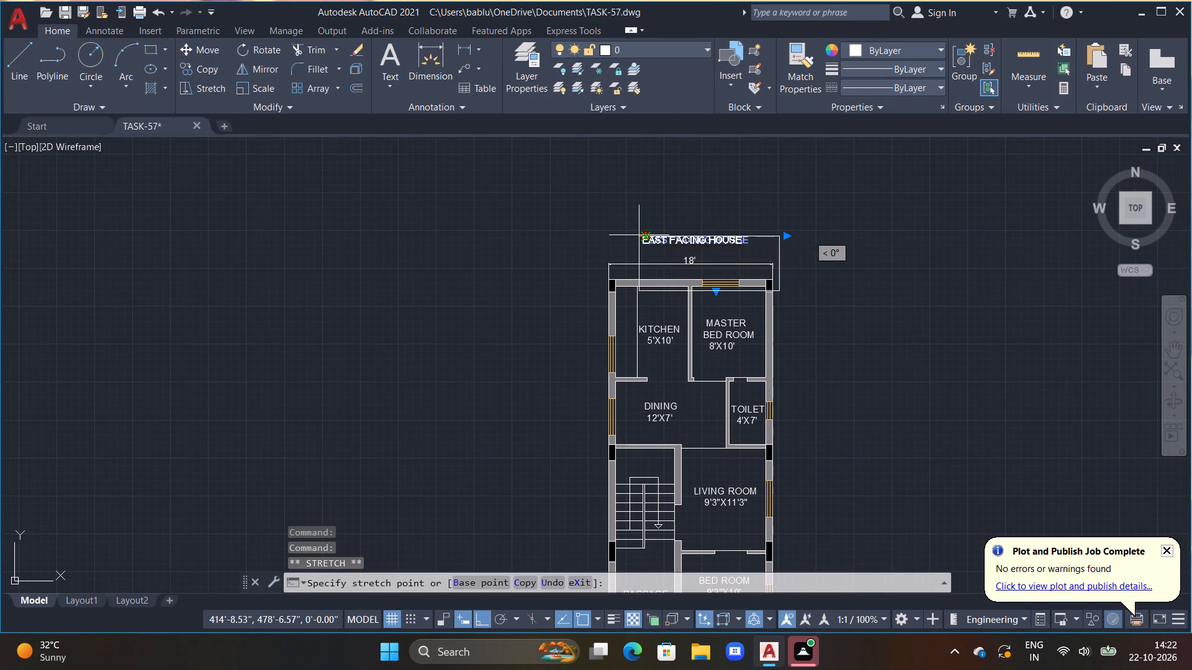
click(636, 233)
scroll(695, 267, down, 1)
key(Escape)
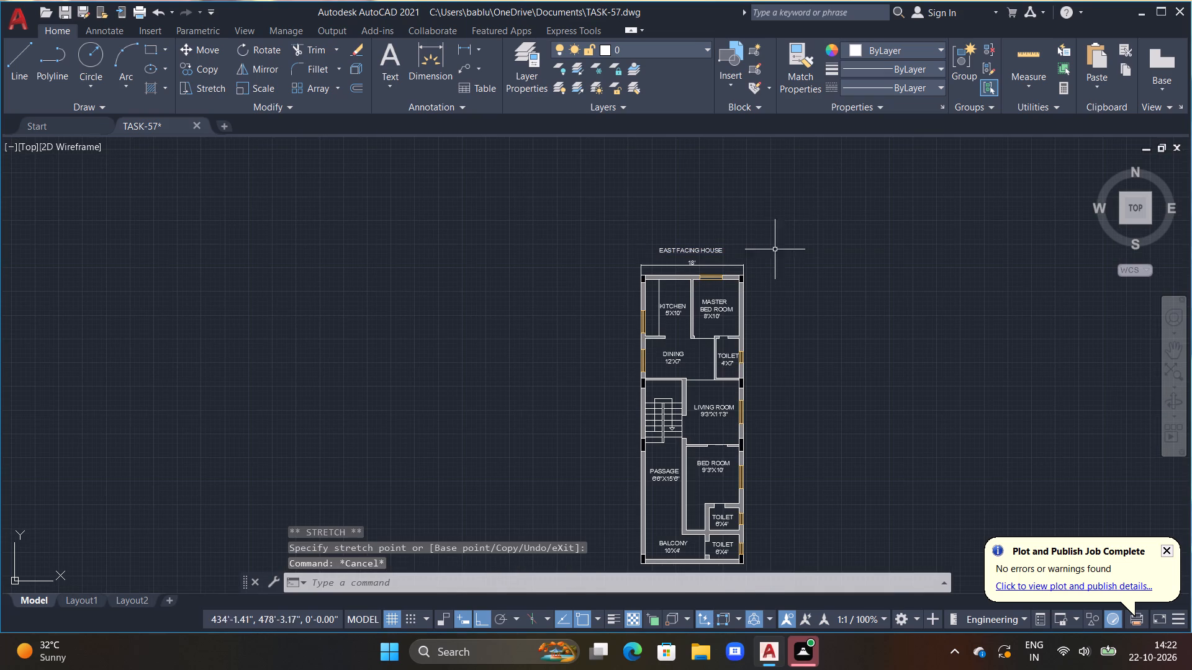
Add a multiline text reading W in the empty area to the left of the kitchen.
middle_drag(752, 266, 731, 192)
scroll(639, 215, up, 2)
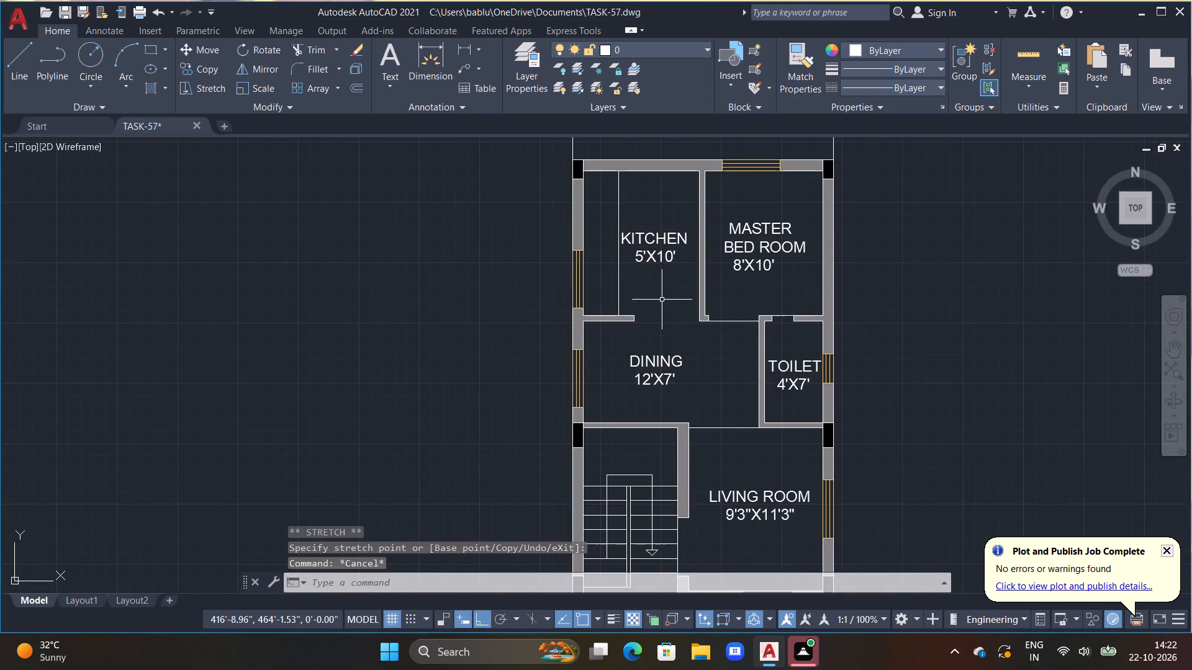
scroll(660, 297, down, 1)
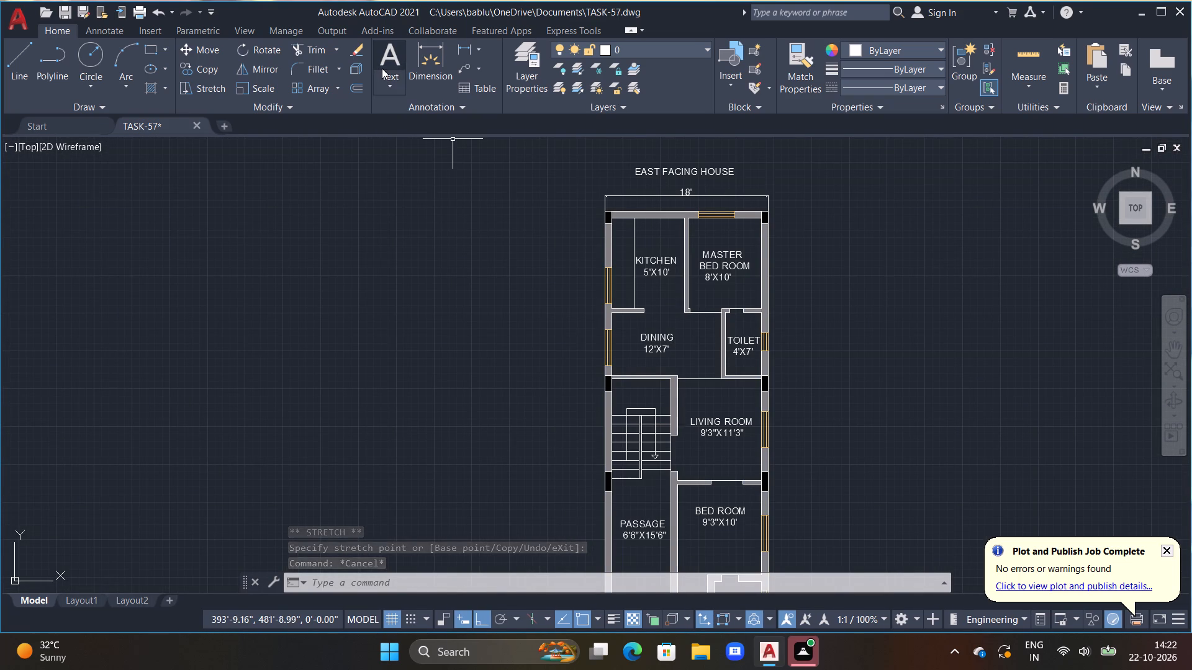
click(382, 68)
drag(508, 259, 553, 298)
click(566, 324)
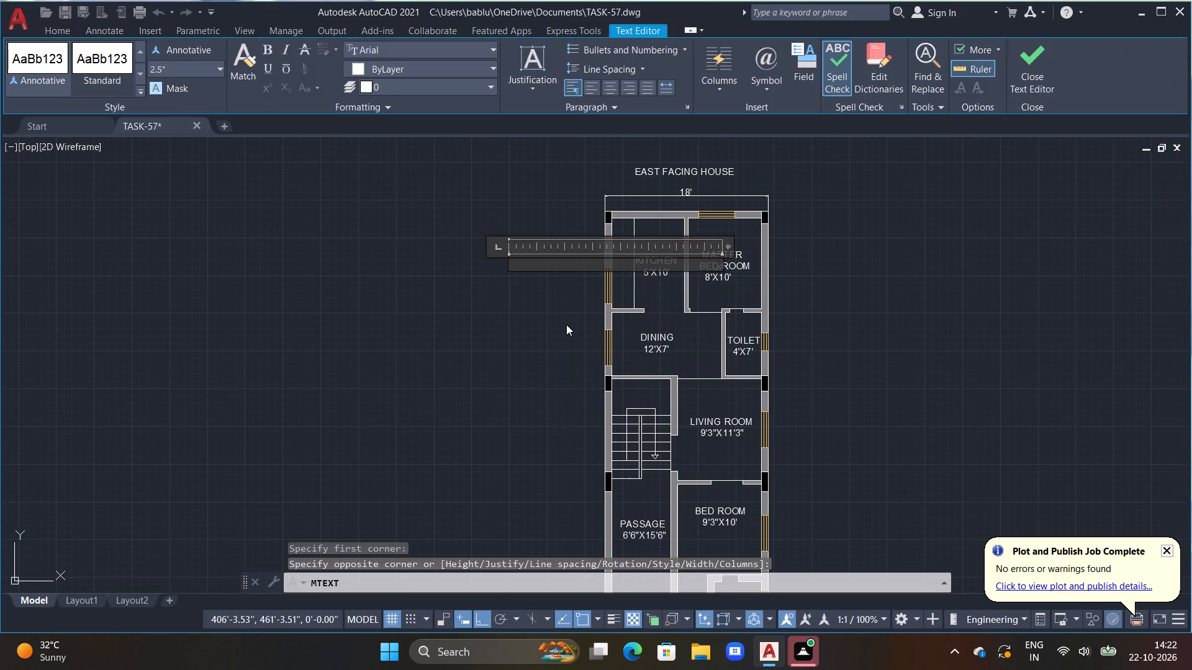
key(w)
click(561, 393)
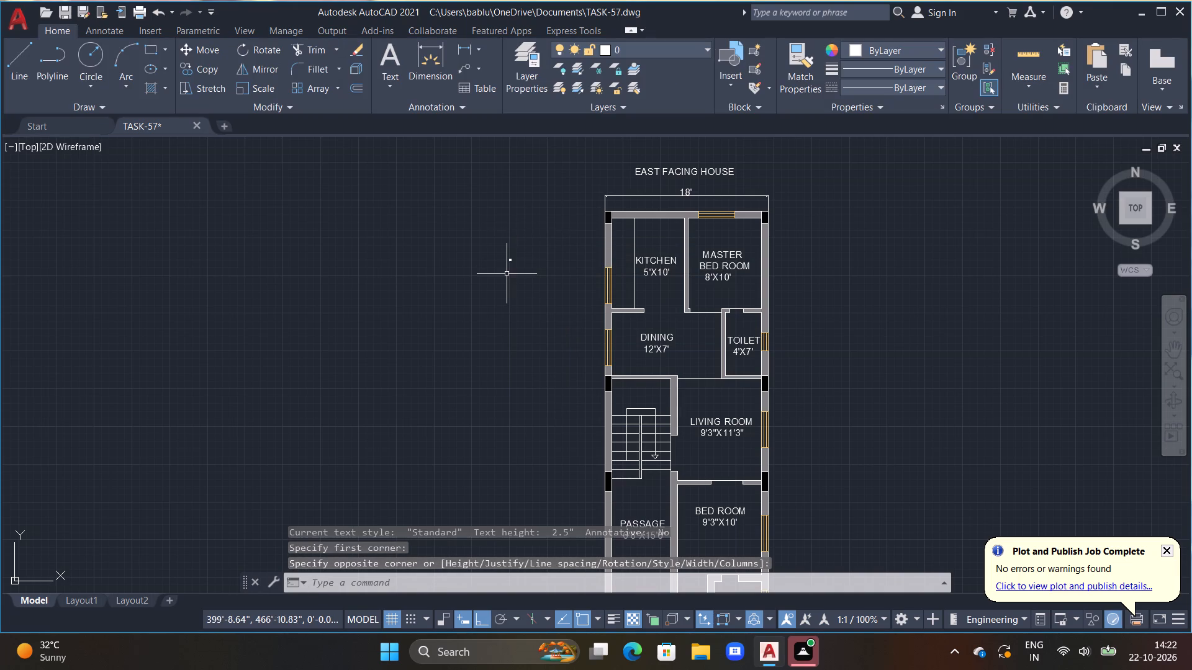
Set the text height of the new W label to 9".
click(511, 261)
right_click(511, 261)
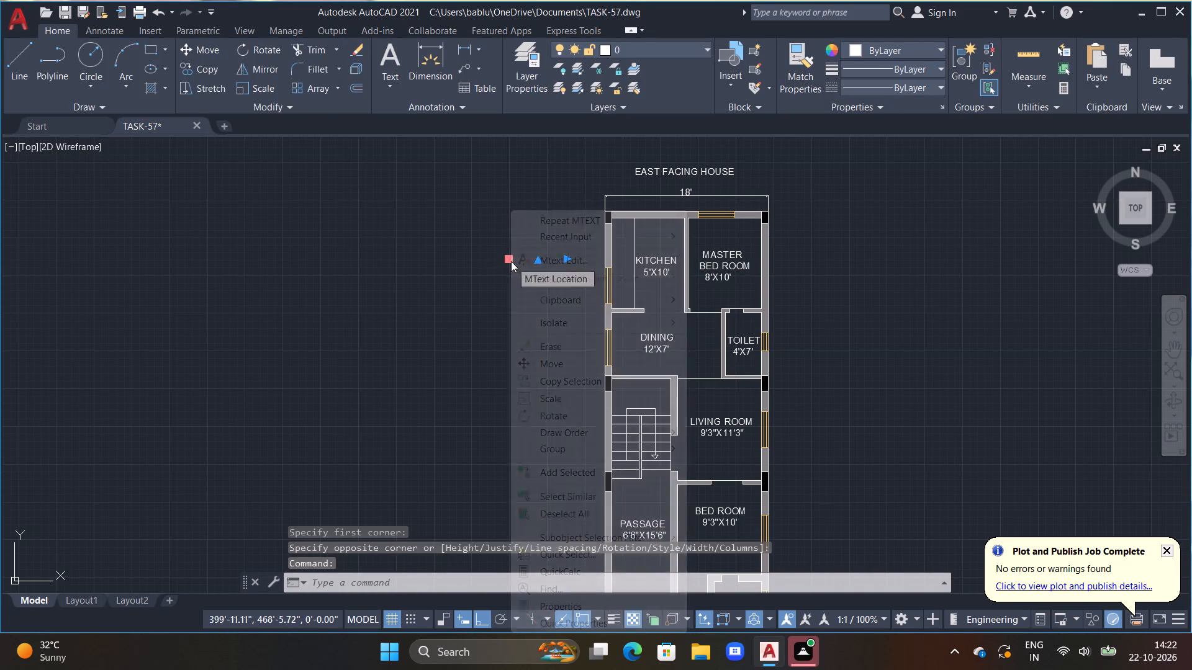
click(595, 609)
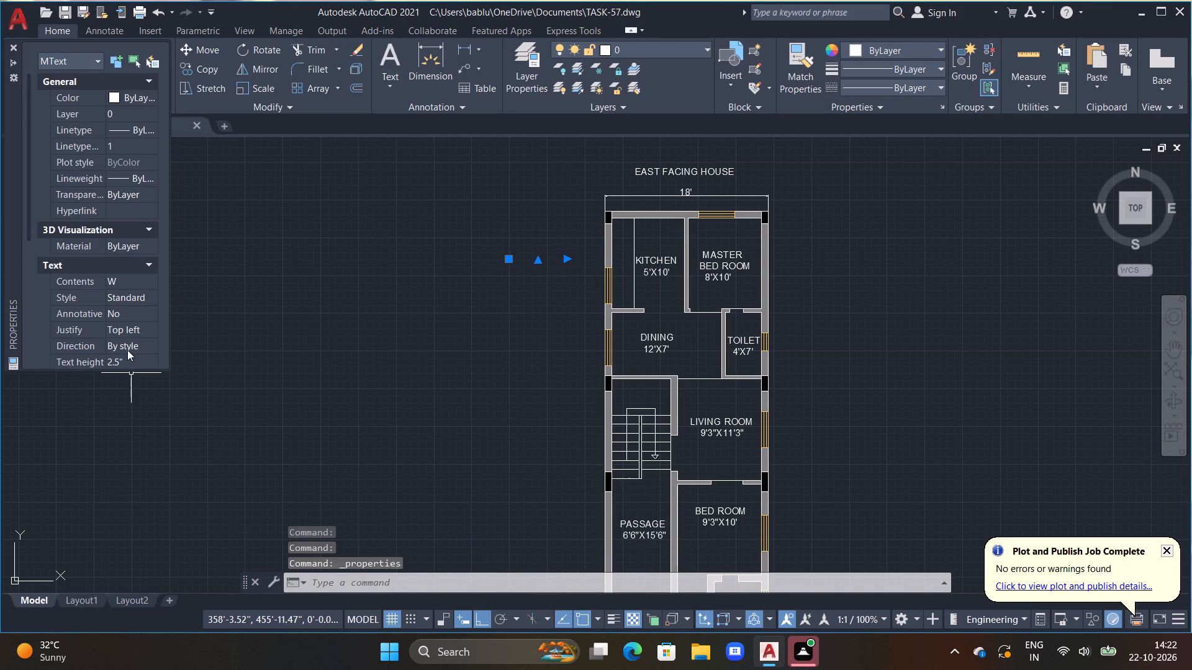
double_click(127, 350)
click(88, 391)
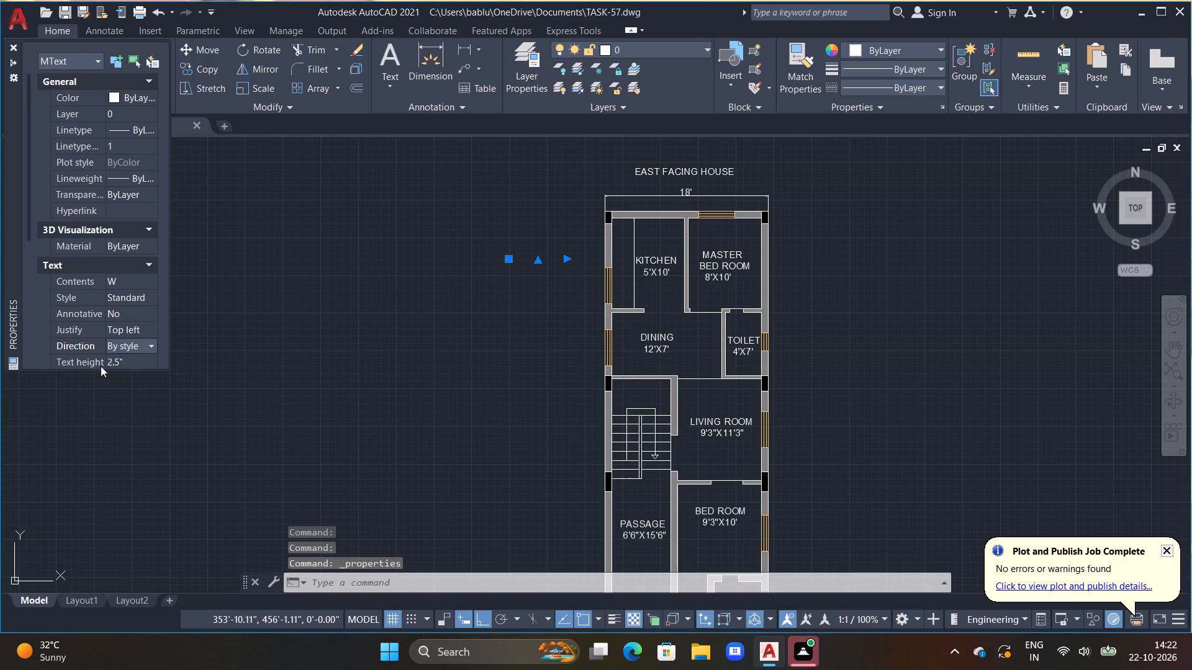
click(128, 360)
key(BackSpace)
text(9")
key(Return)
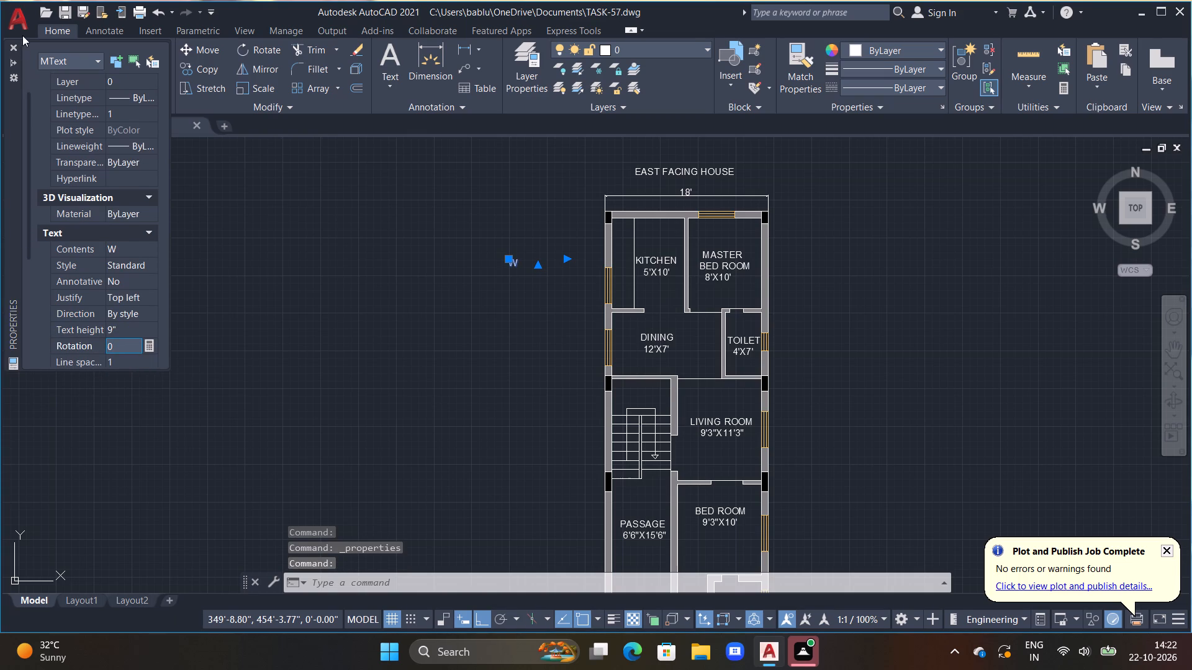
click(17, 42)
key(Escape)
key(Escape)
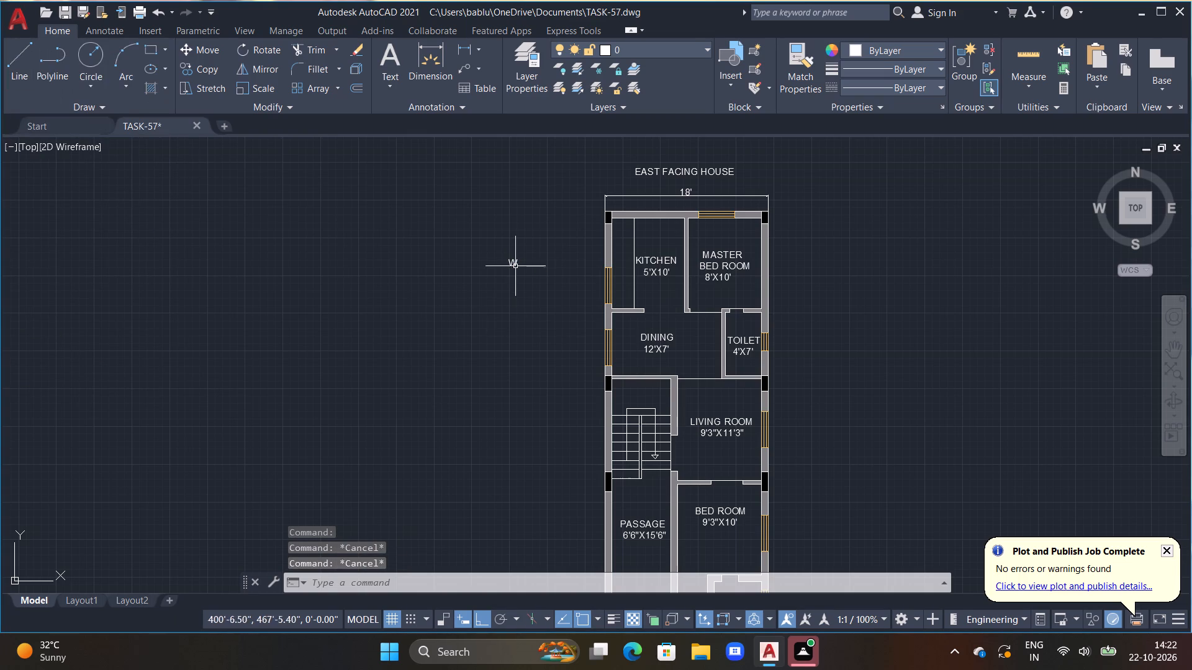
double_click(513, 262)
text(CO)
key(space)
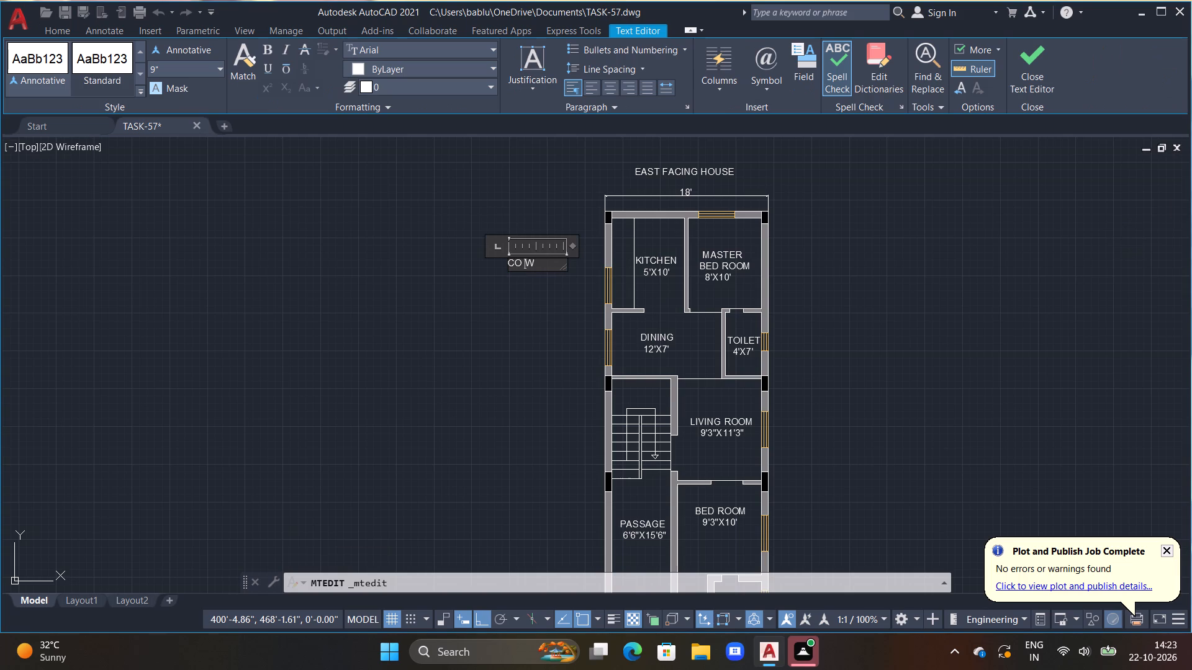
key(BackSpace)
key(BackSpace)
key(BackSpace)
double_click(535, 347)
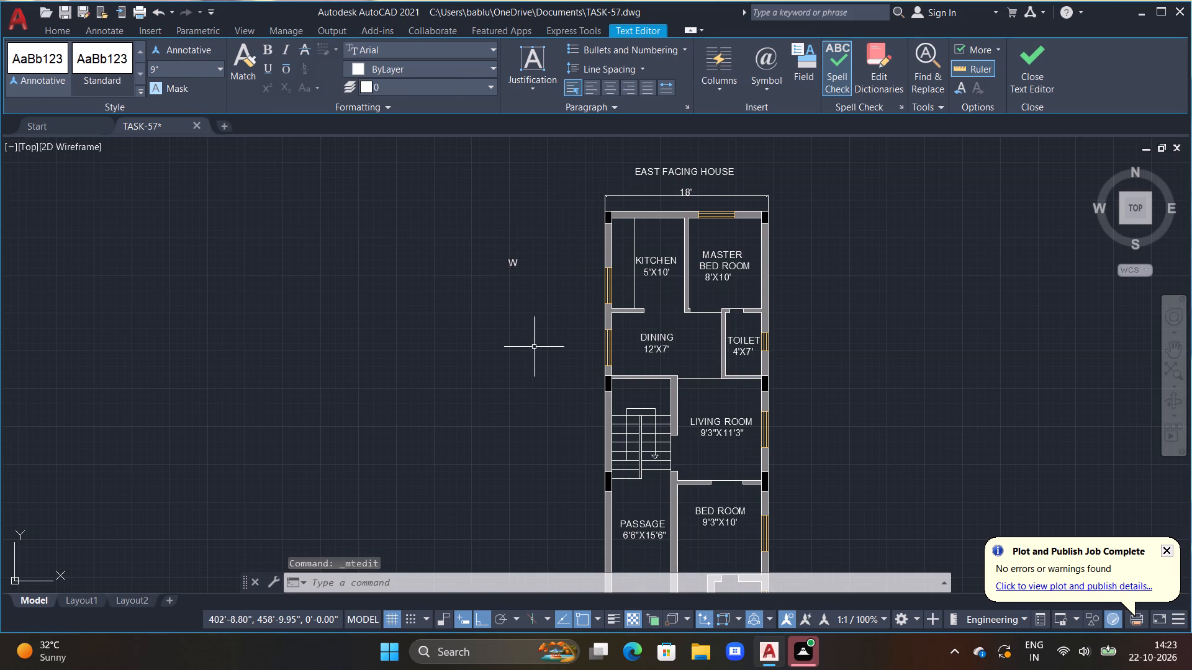
Copy the W label beside the master bedroom, kitchen and dining windows, outside the walls.
click(515, 262)
text(CO)
key(space)
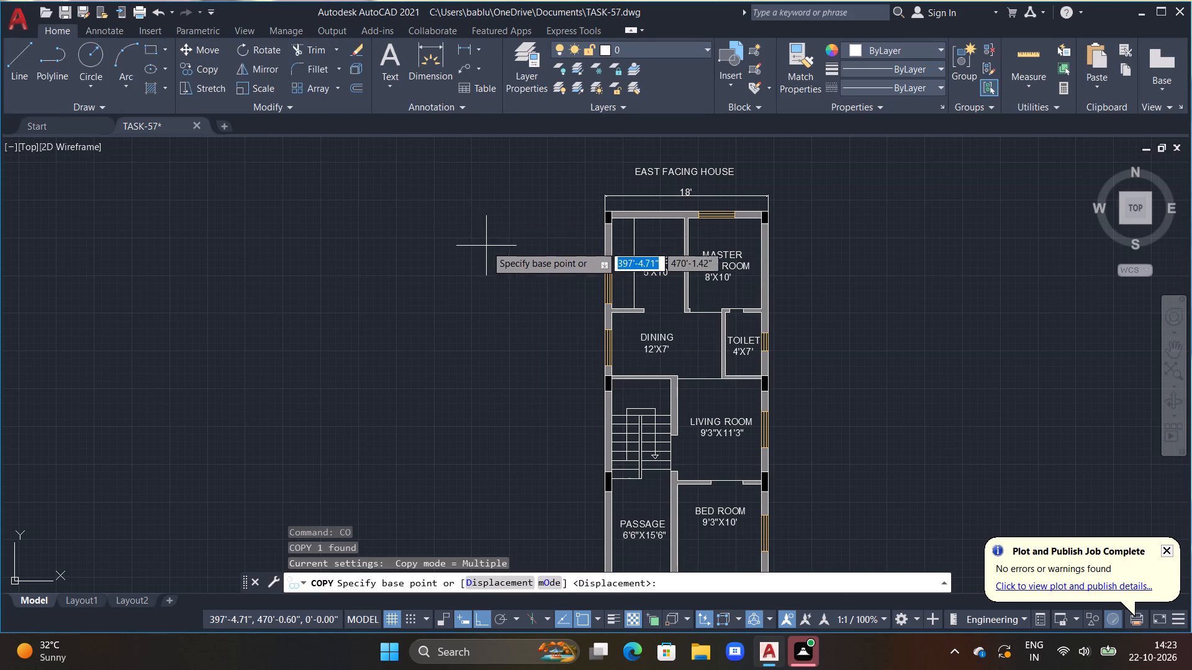
double_click(512, 259)
drag(512, 261, 520, 282)
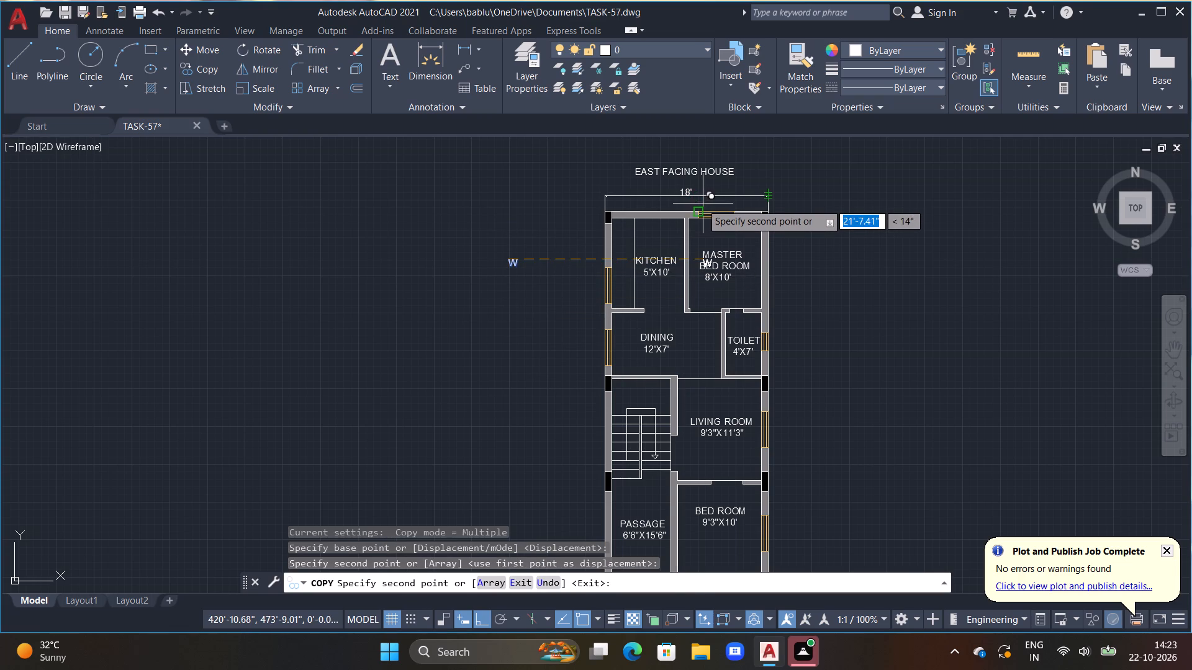
key(F8)
scroll(720, 204, up, 2)
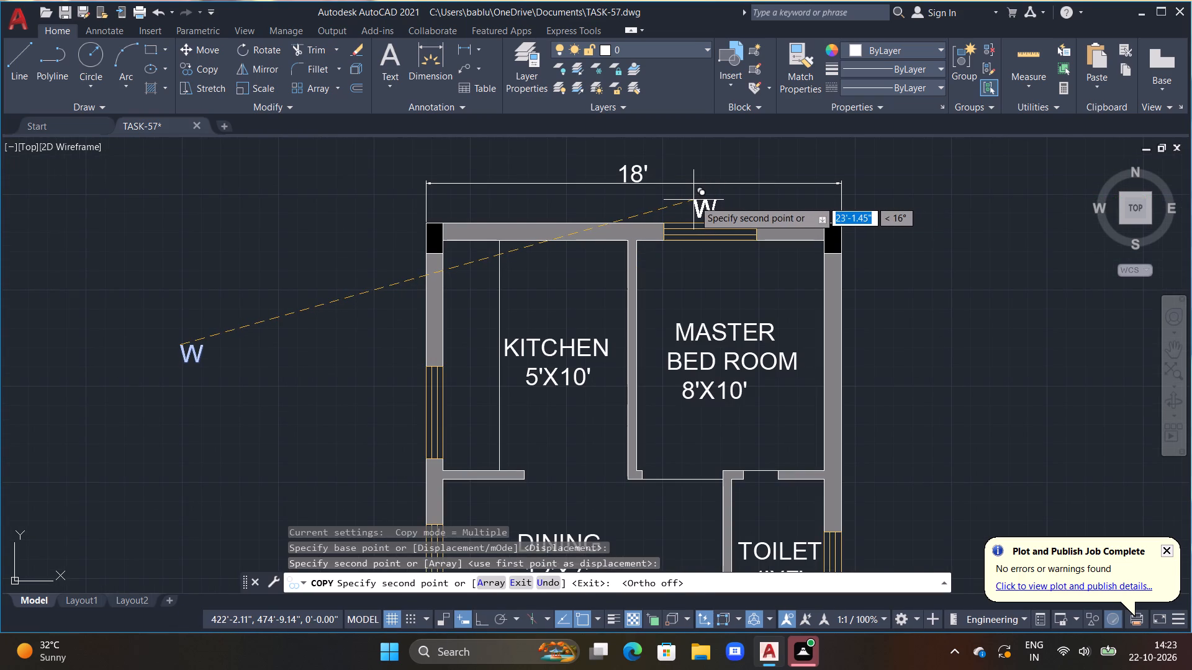
click(697, 200)
middle_drag(562, 454, 705, 333)
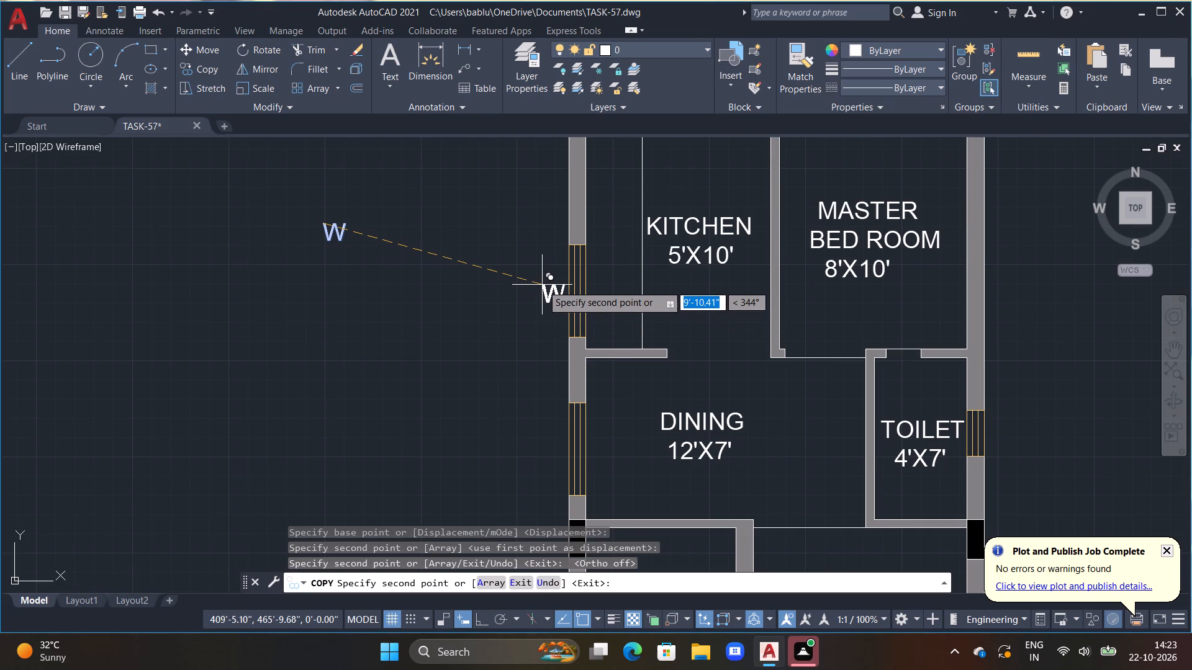
double_click(541, 284)
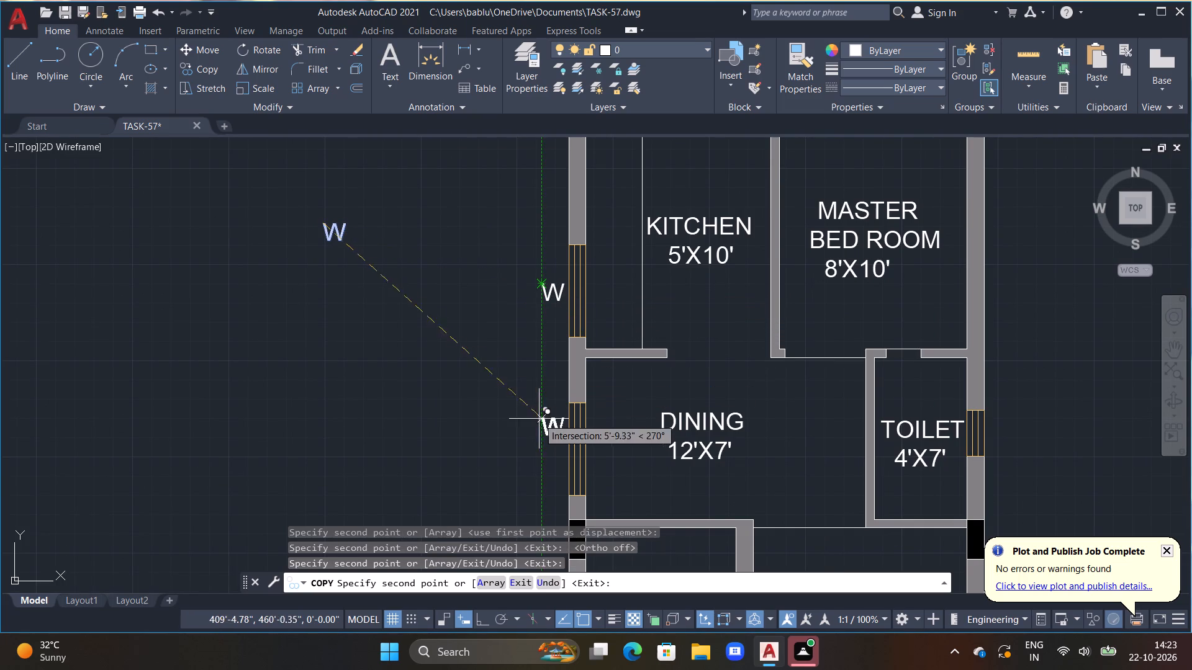
click(536, 450)
Continue copying the W label beside the bed room, living room and 4'X7' toilet windows.
middle_drag(538, 409, 505, 311)
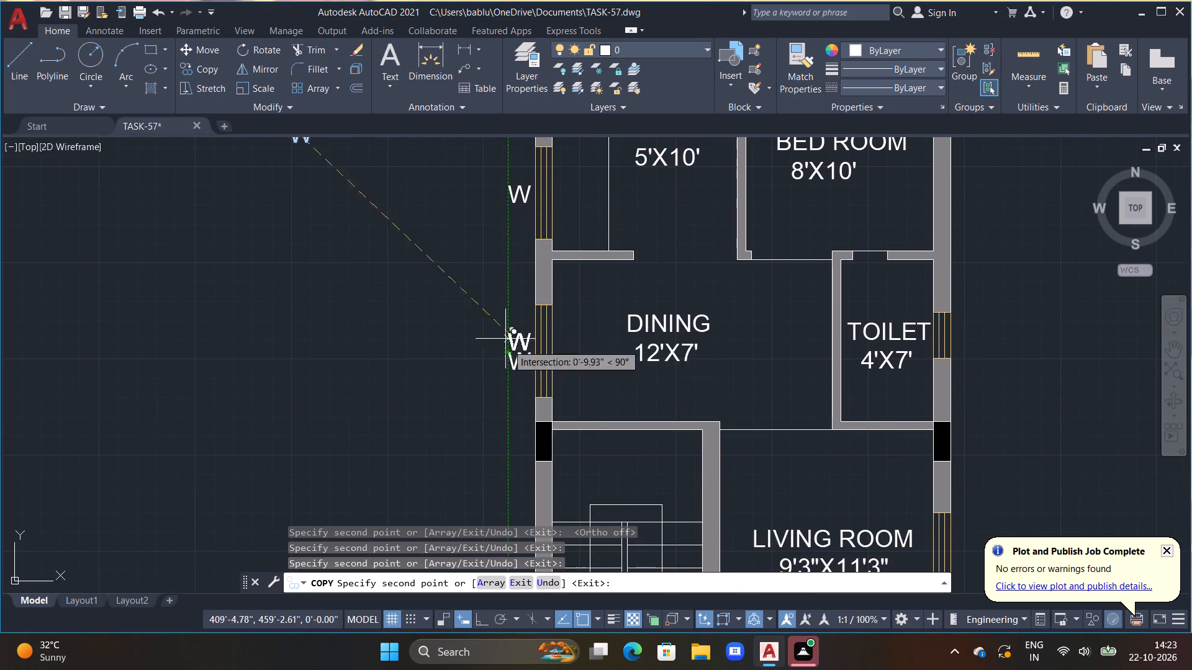
middle_drag(649, 466, 456, 302)
middle_drag(557, 388, 543, 296)
middle_drag(758, 481, 758, 480)
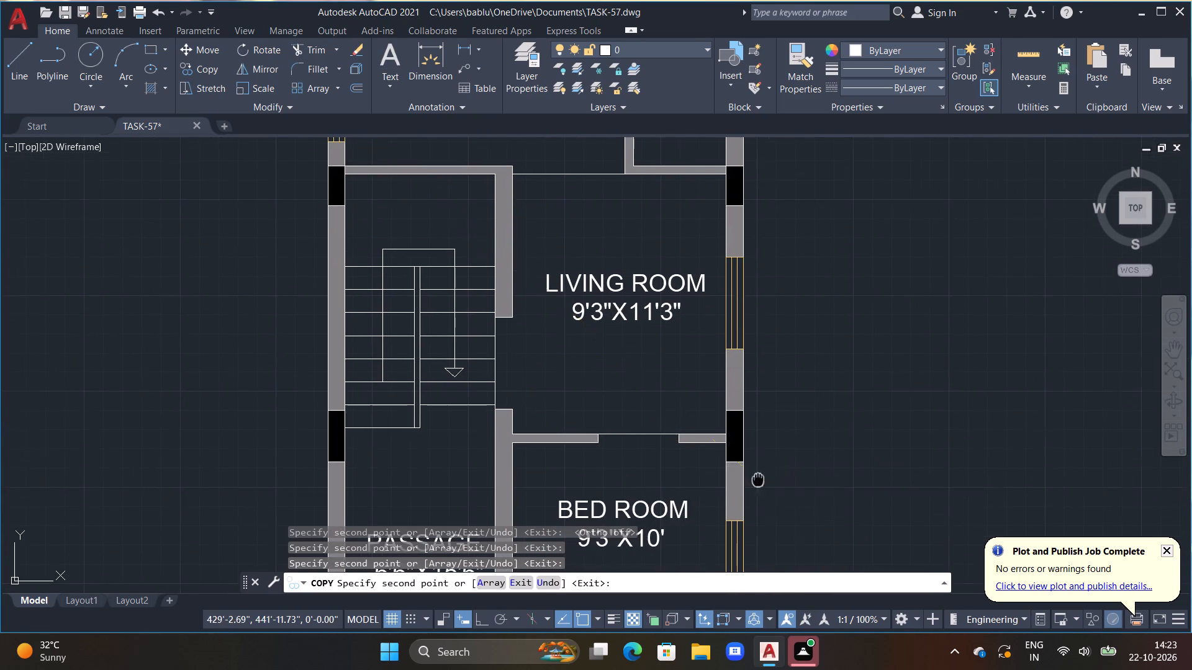
middle_drag(758, 480, 615, 367)
middle_drag(671, 341, 675, 350)
scroll(680, 367, down, 1)
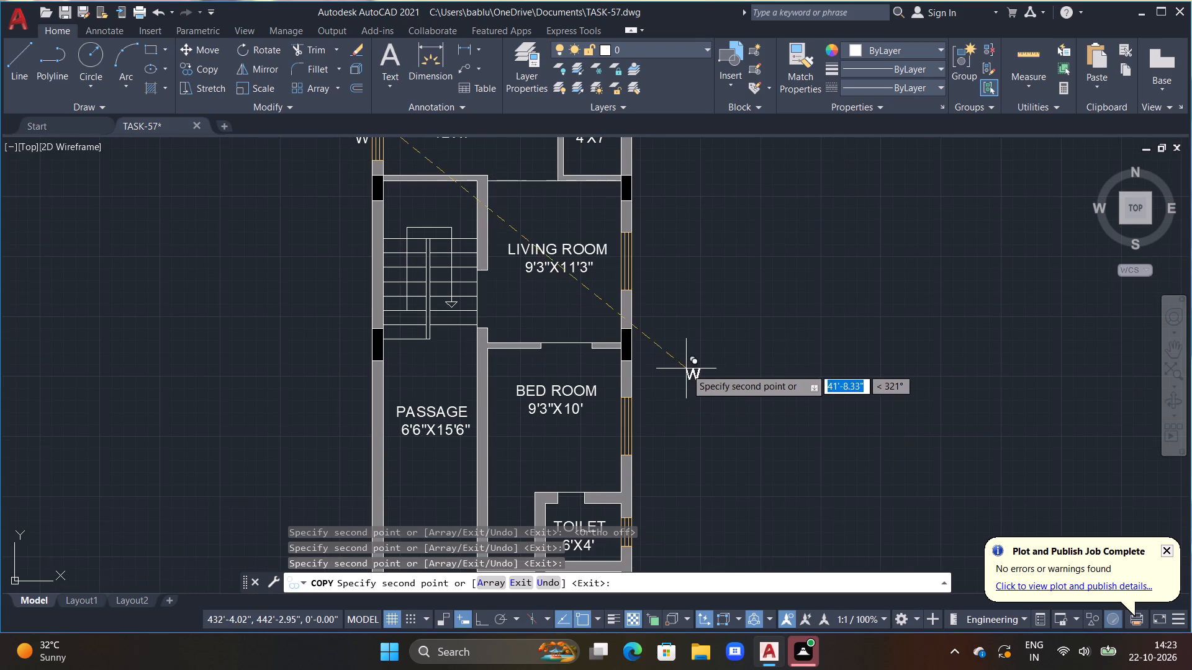
scroll(689, 413, down, 1)
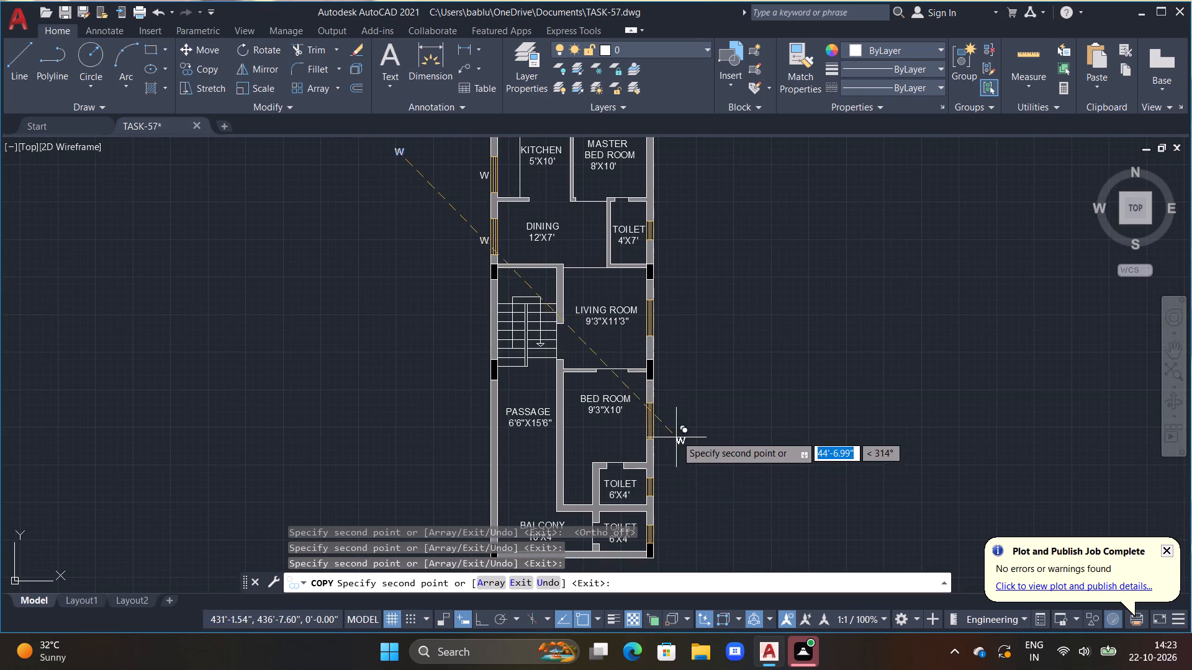
scroll(675, 418, up, 1)
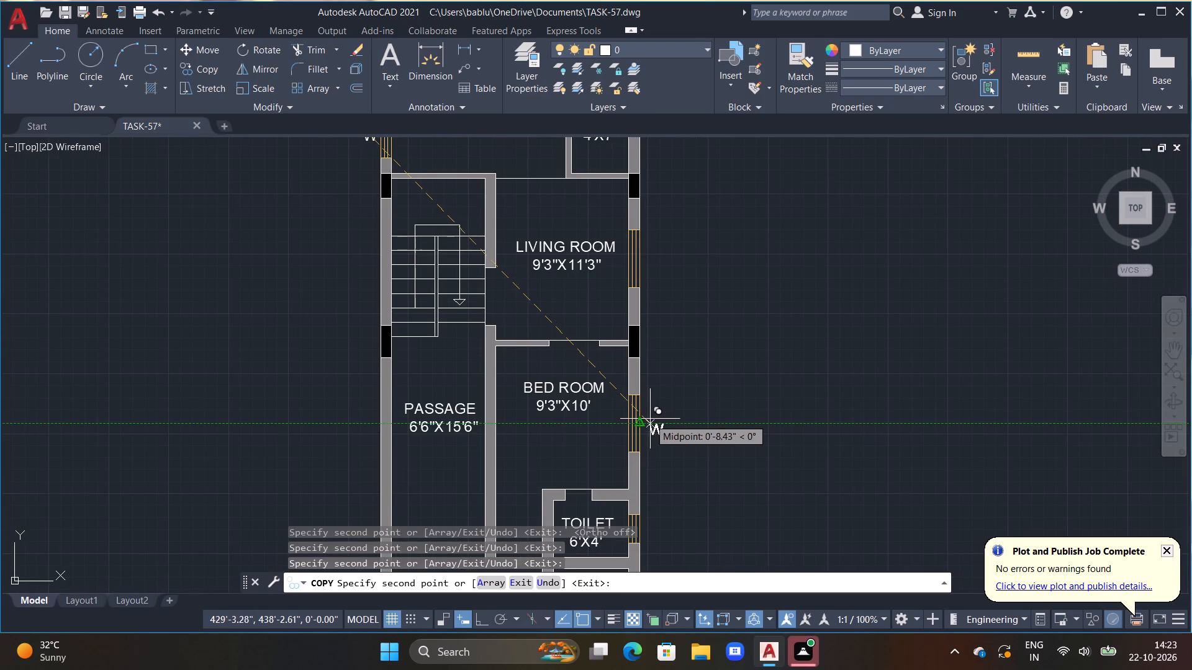
click(651, 419)
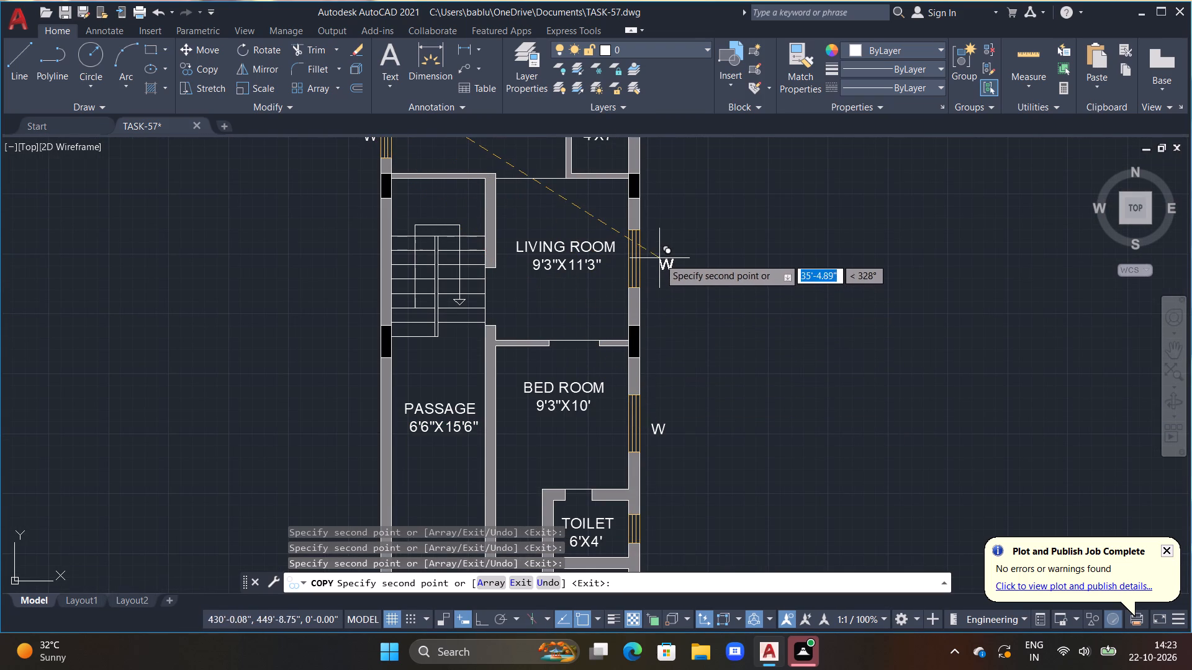
click(652, 254)
middle_drag(670, 191, 690, 266)
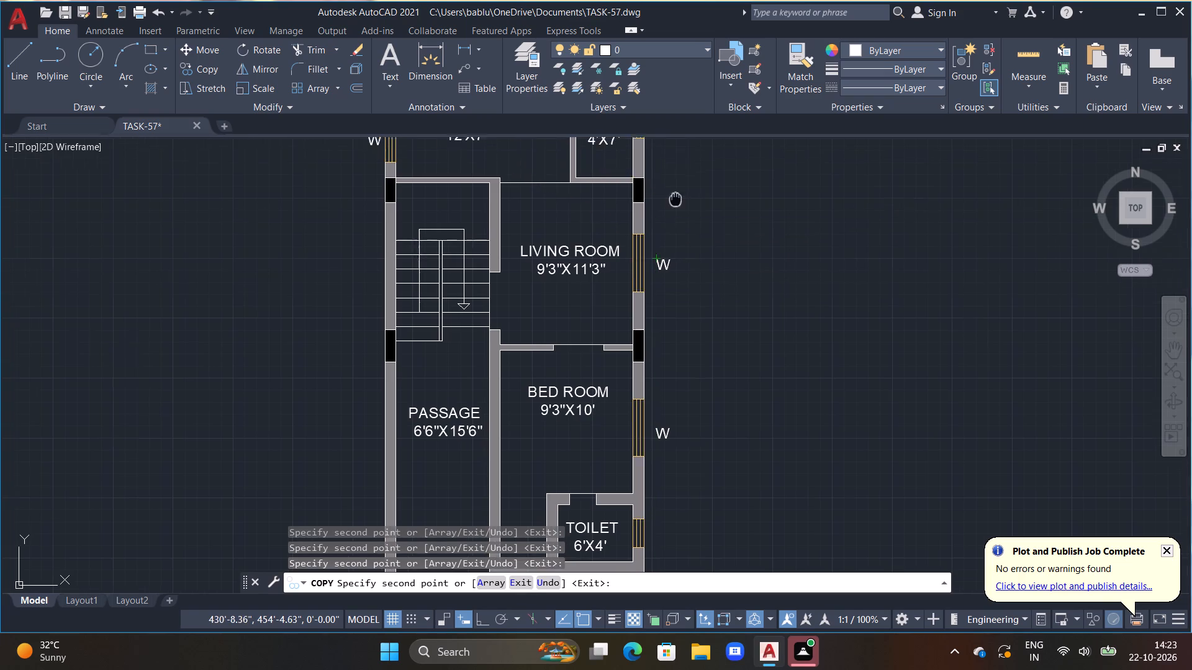
middle_drag(690, 266, 717, 388)
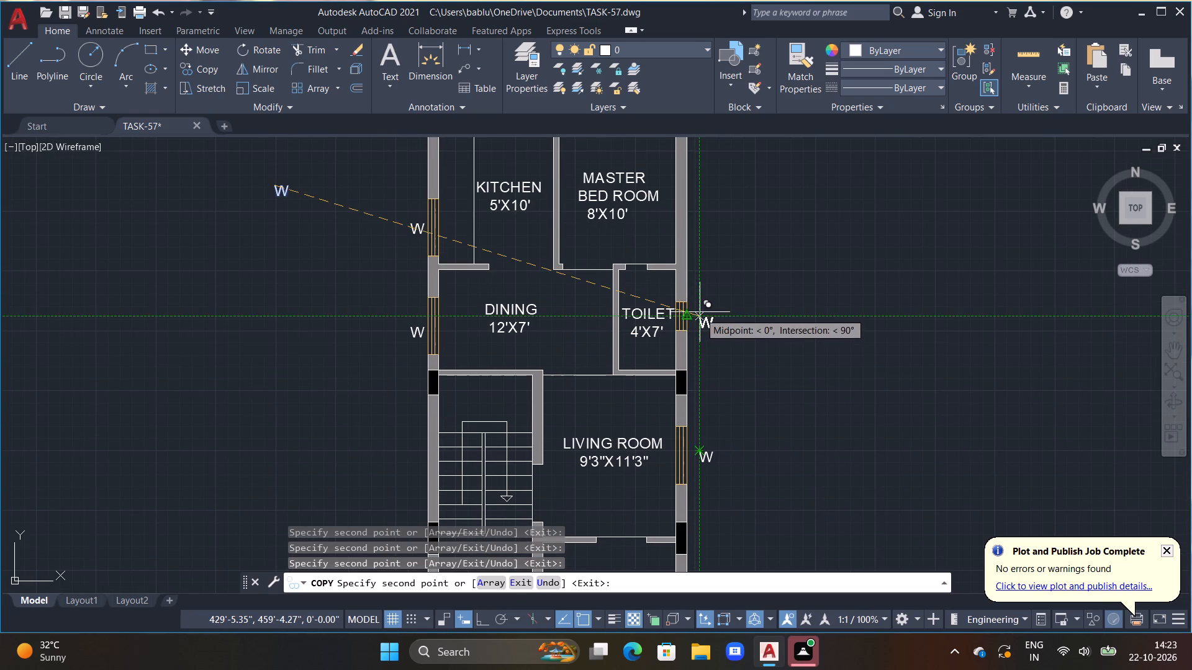
scroll(700, 312, up, 3)
click(681, 308)
key(Escape)
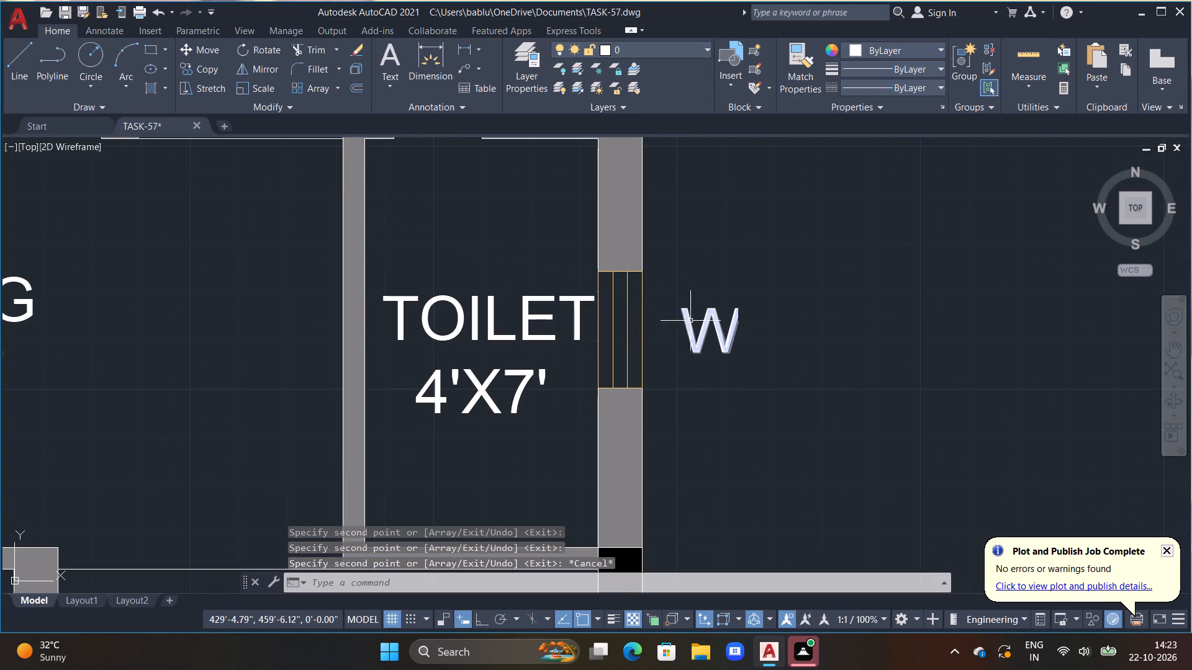
Change the W label beside the 4'X7' toilet window to V.
double_click(689, 311)
scroll(731, 316, up, 1)
drag(754, 320, 605, 326)
key(backslash)
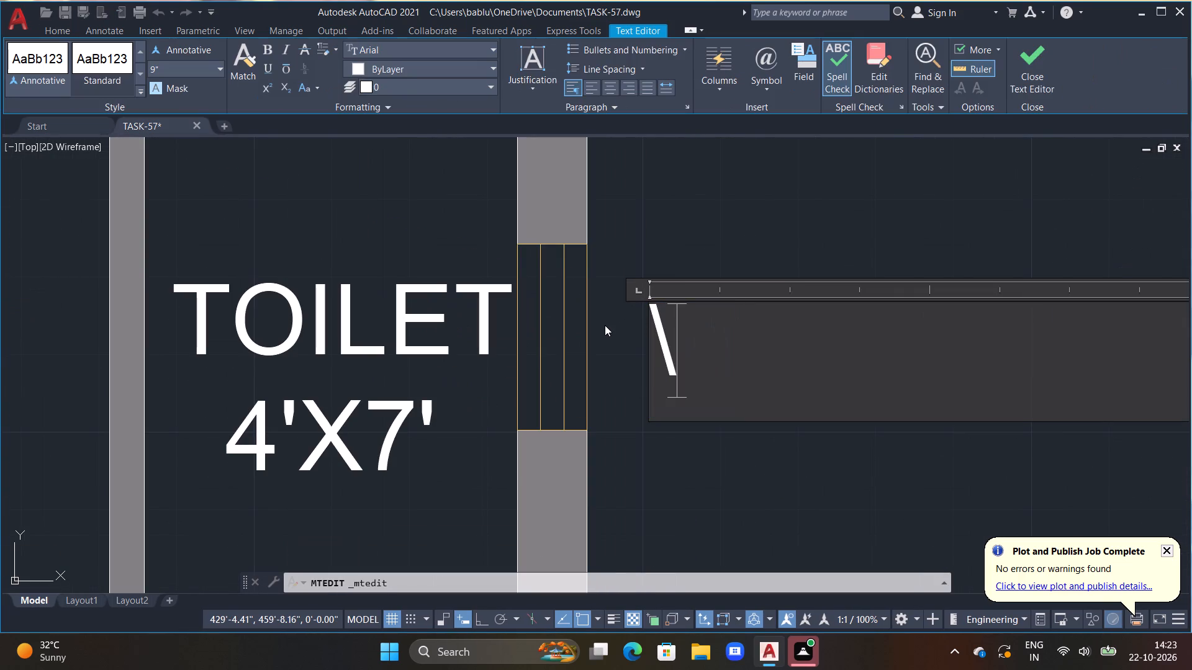
key(BackSpace)
key(v)
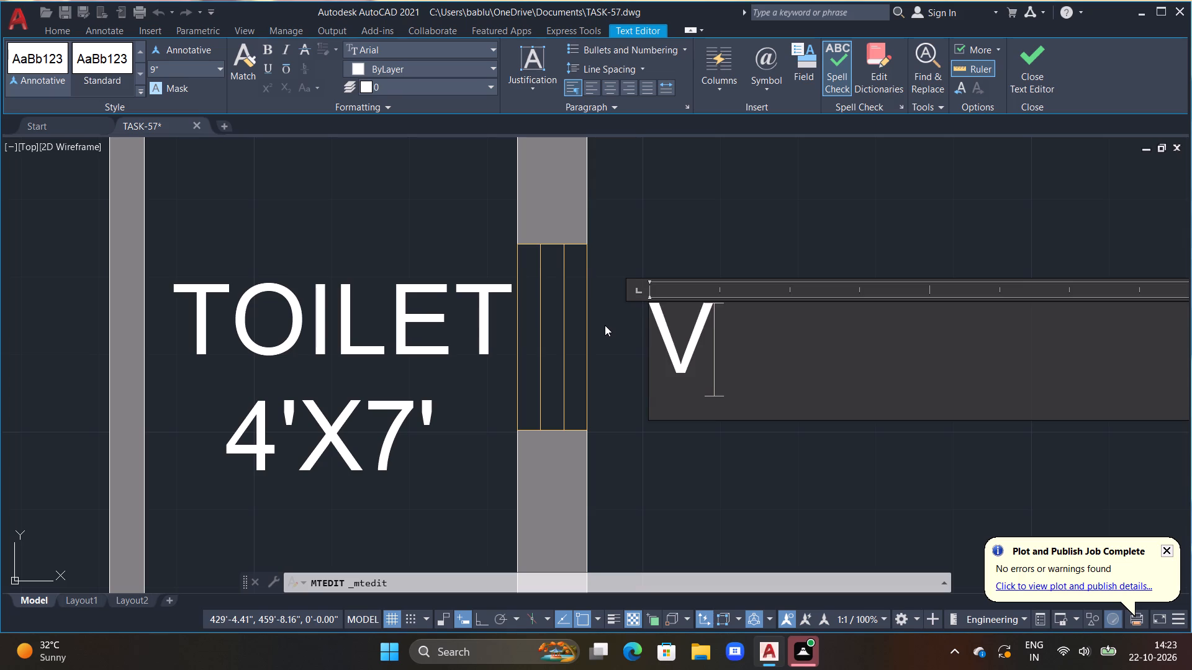
drag(648, 214, 661, 221)
key(Escape)
Copy the V label beside the windows of the two 6'X4' toilets at the balcony end.
scroll(690, 439, down, 3)
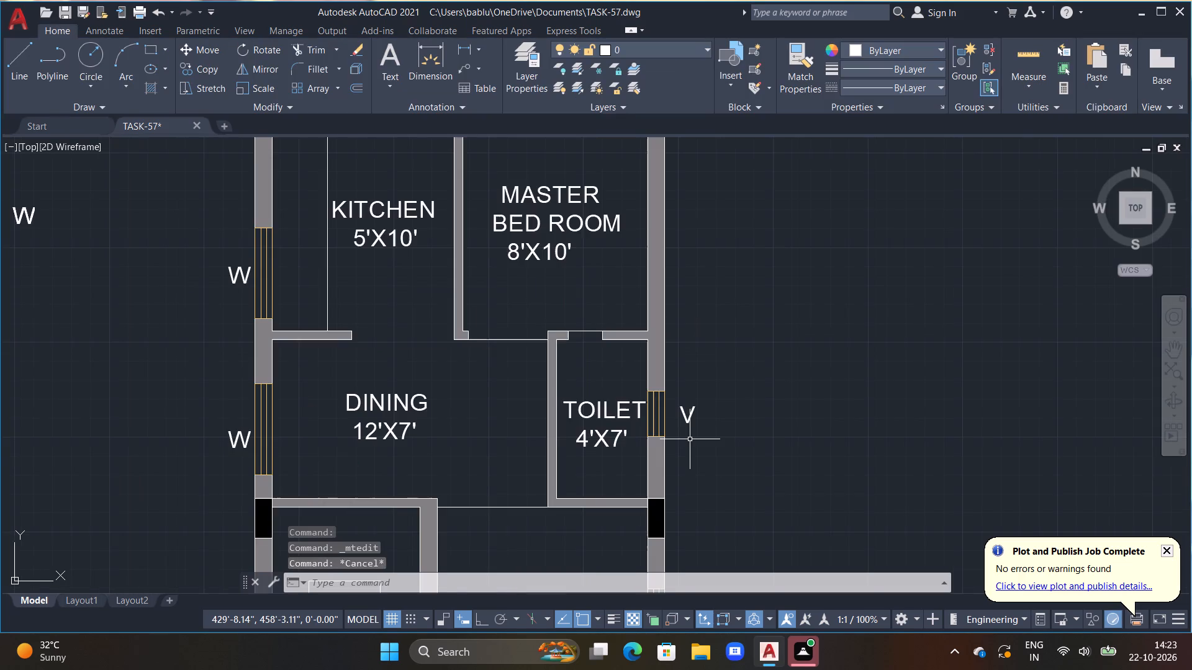
middle_drag(685, 424, 678, 331)
scroll(678, 331, up, 1)
click(688, 311)
key(c)
text(O)
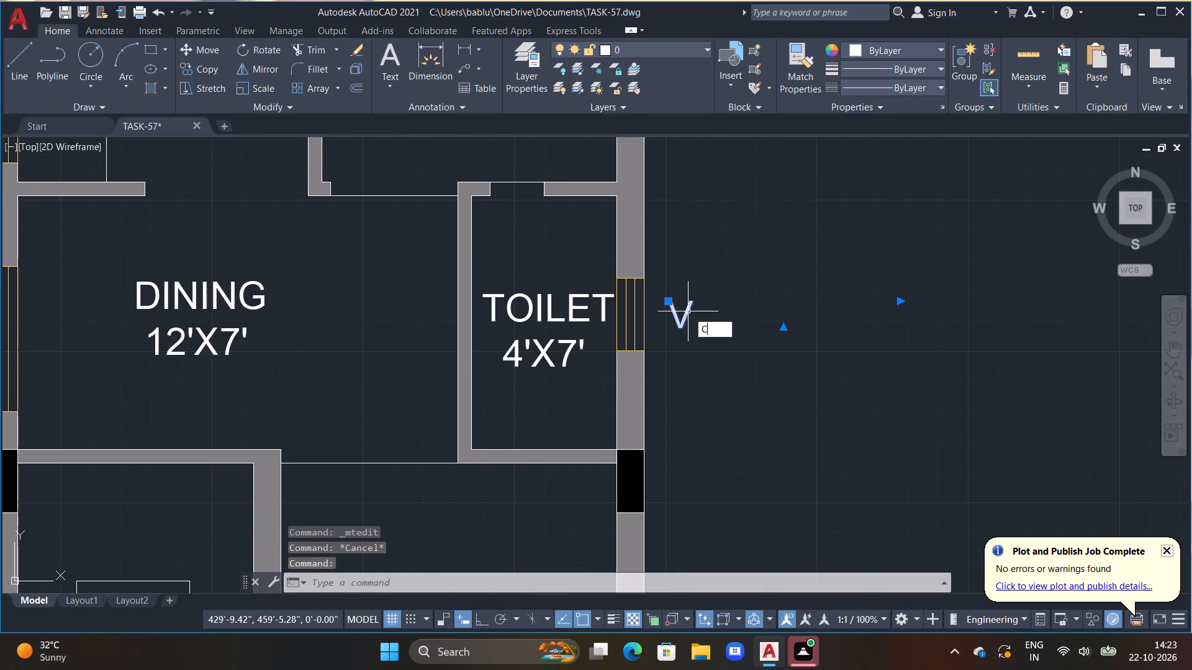
key(space)
drag(680, 306, 701, 427)
scroll(717, 460, down, 2)
middle_drag(698, 449, 647, 312)
middle_drag(711, 542, 631, 349)
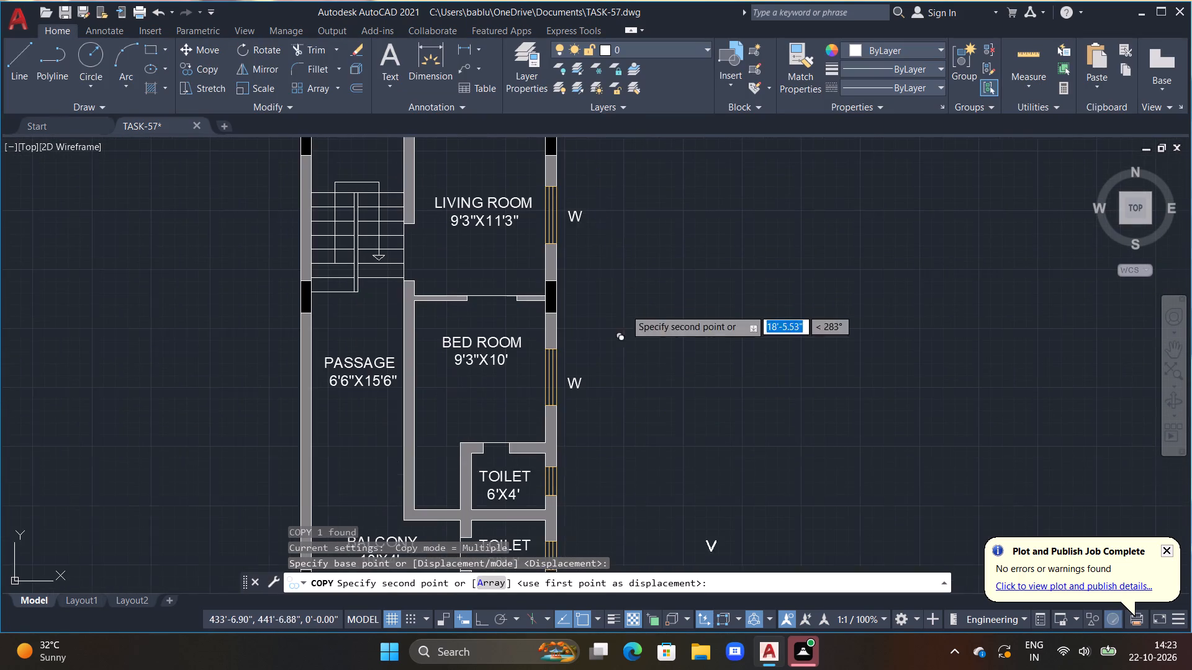
middle_drag(633, 455, 624, 277)
scroll(578, 341, up, 2)
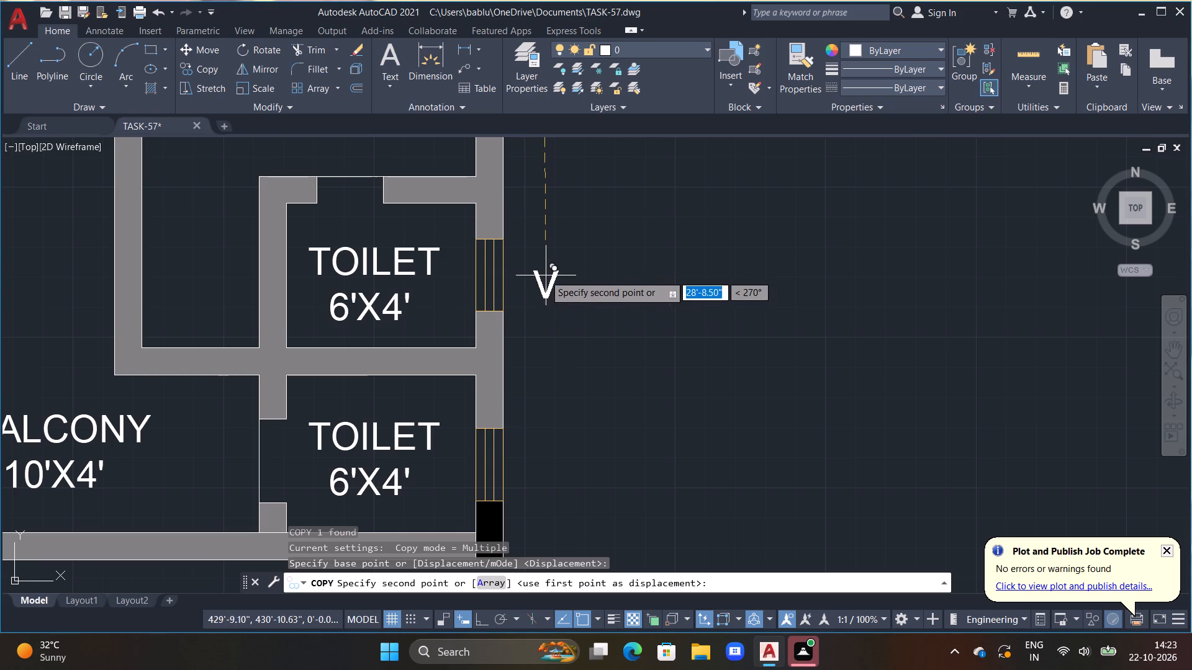
triple_click(533, 265)
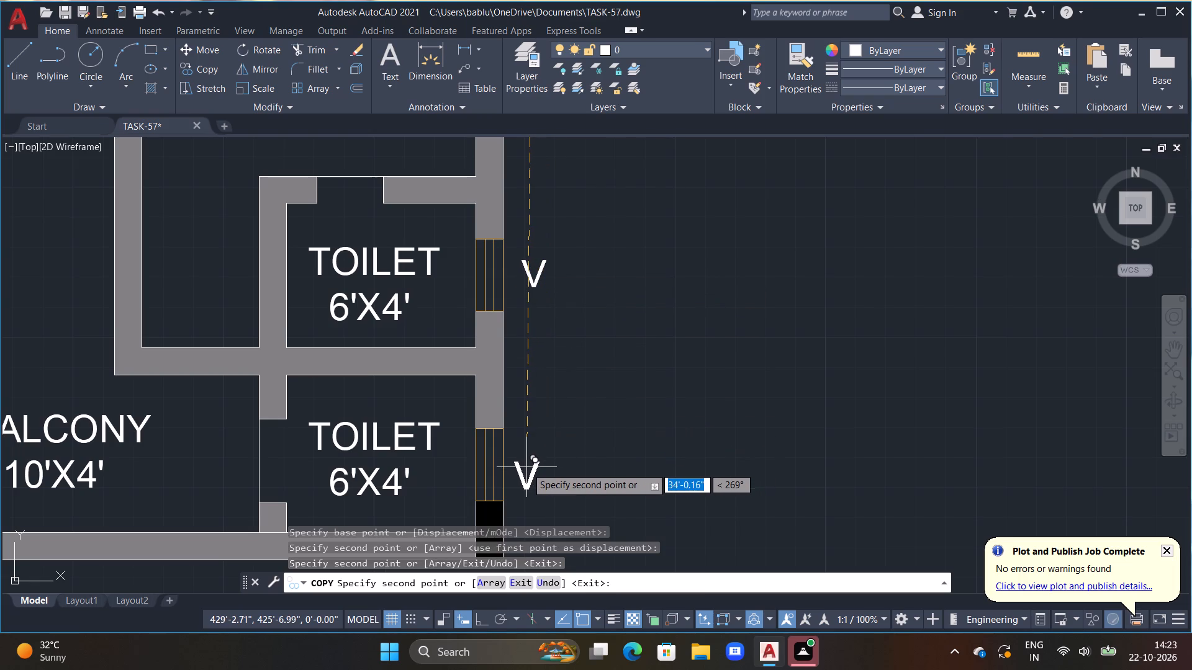
click(529, 462)
key(Escape)
Erase the spare W labels in the empty area outside the plan, left of the kitchen.
scroll(556, 460, down, 2)
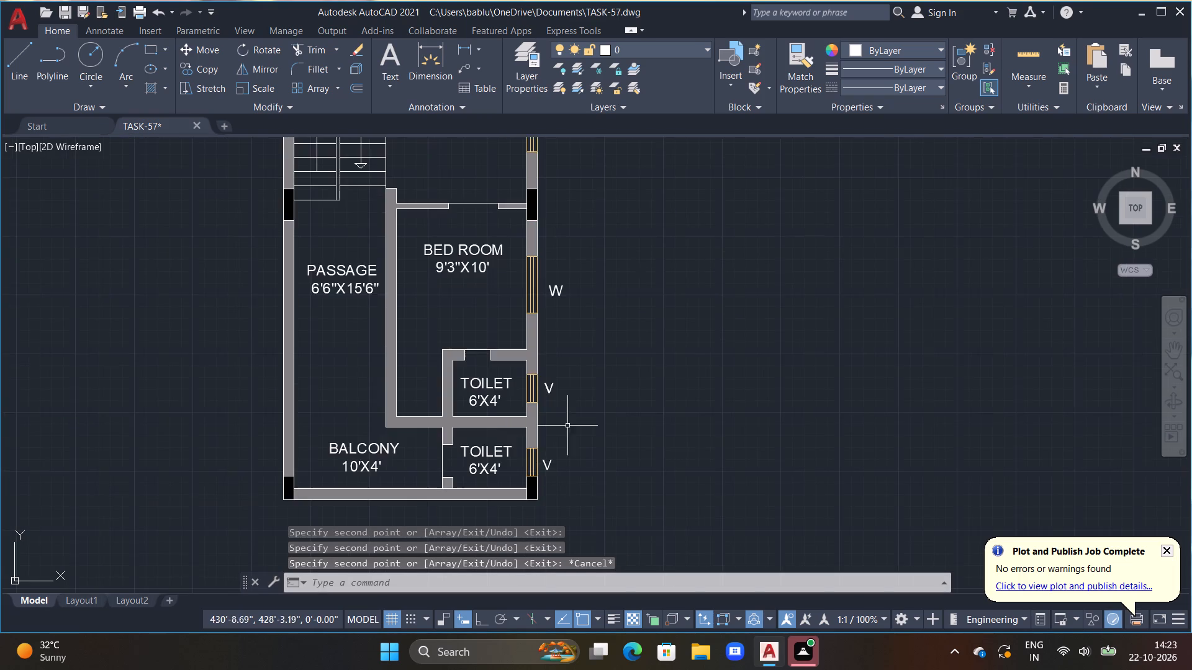
scroll(567, 425, down, 2)
middle_drag(510, 373, 627, 398)
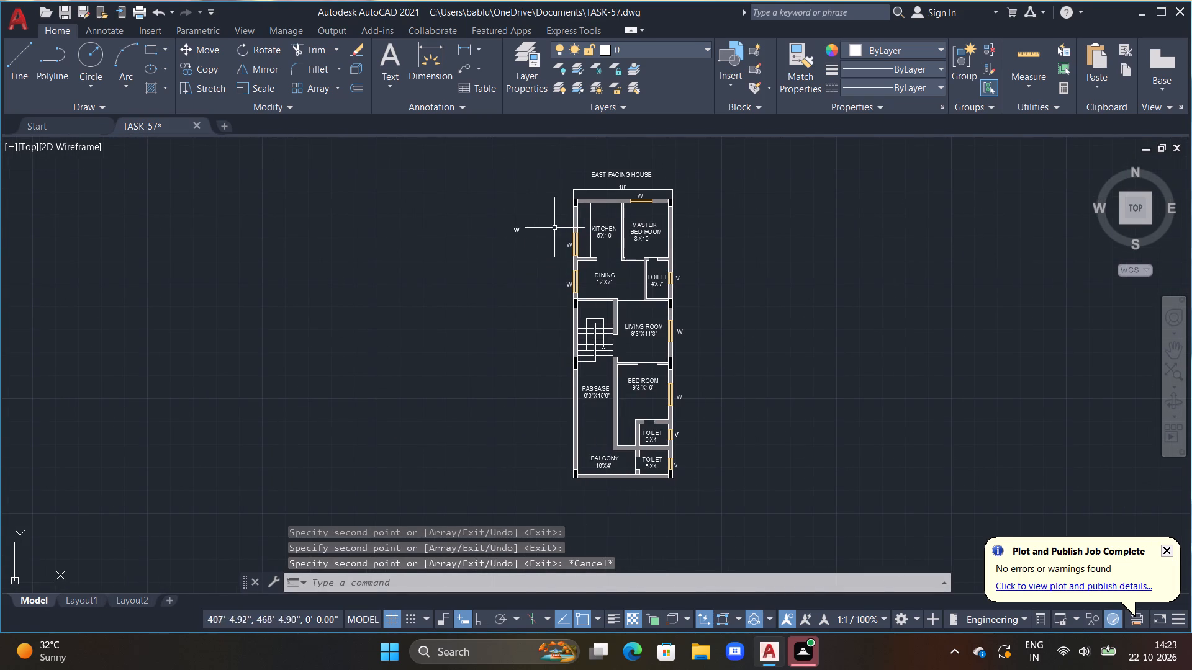
drag(527, 217, 506, 317)
key(Delete)
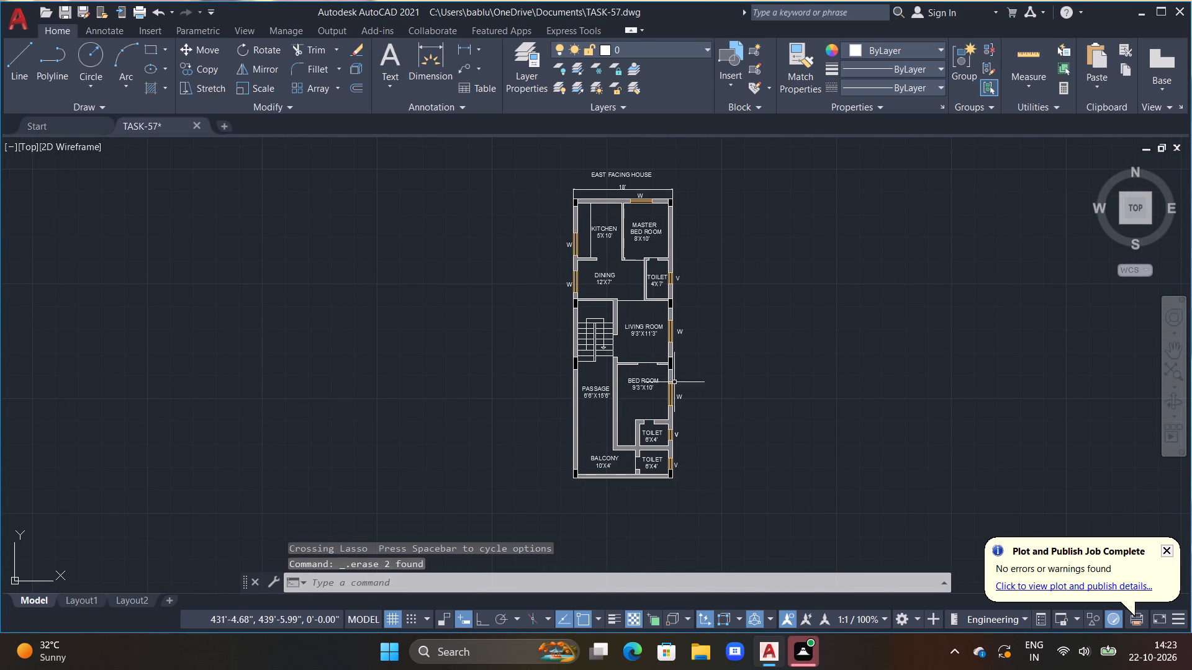
Move the TOILET 4'X7' label up and slightly left so it sits clear of the window wall.
scroll(712, 329, up, 1)
scroll(703, 330, down, 1)
middle_drag(705, 350, 728, 408)
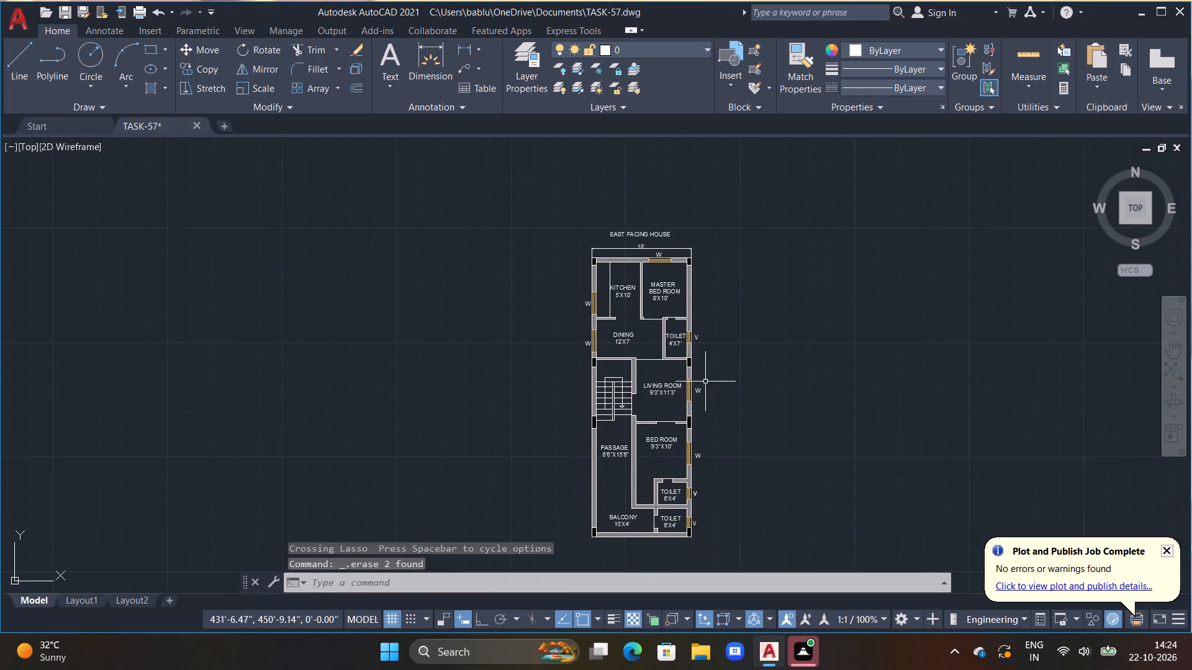
scroll(670, 331, up, 2)
click(680, 343)
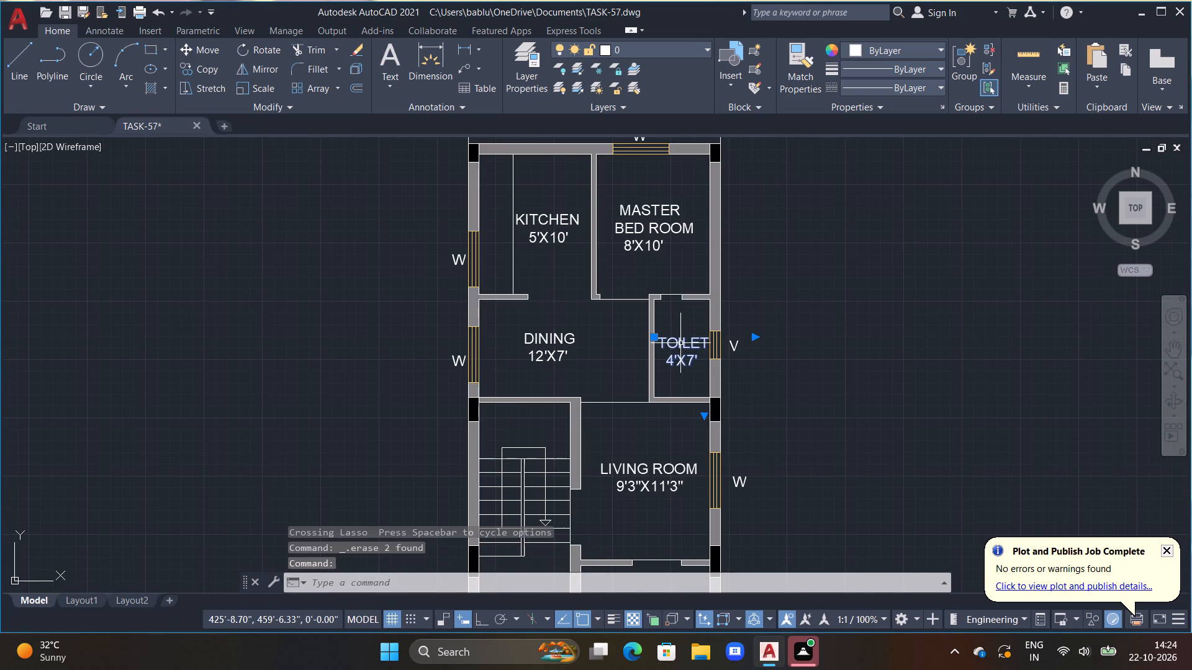
text(M)
key(space)
click(680, 343)
scroll(677, 322, up, 1)
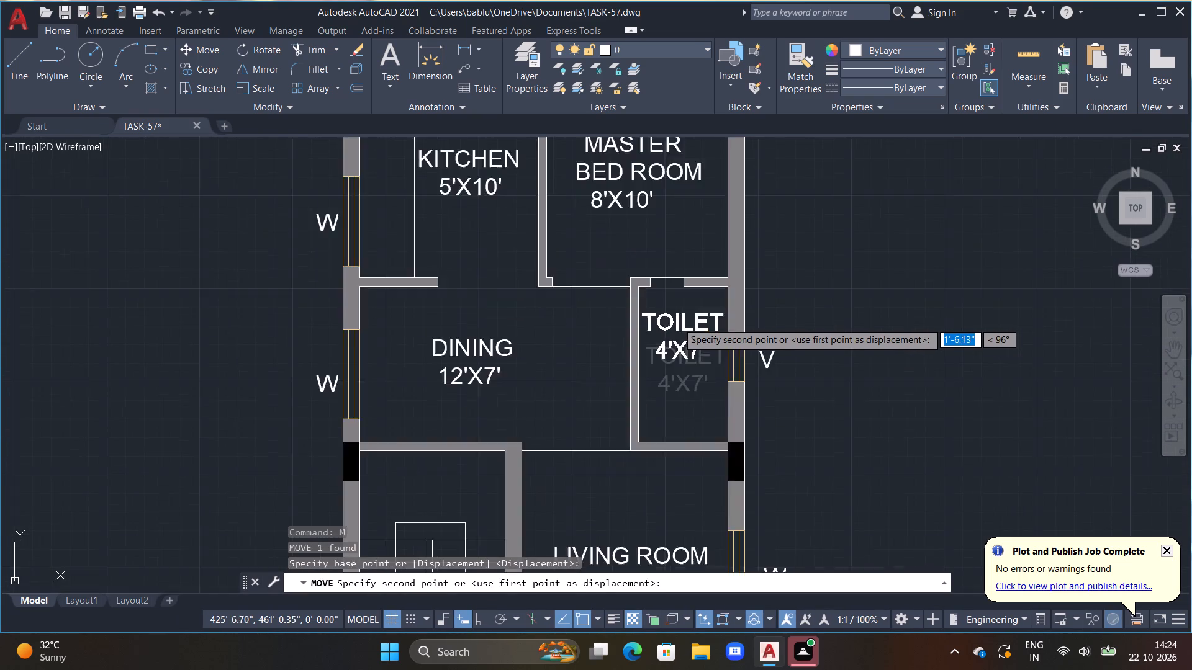
scroll(677, 322, up, 1)
click(677, 316)
Move the TOILET 6'X4' label of the bed room's toilet slightly up and left within the room.
scroll(679, 333, down, 1)
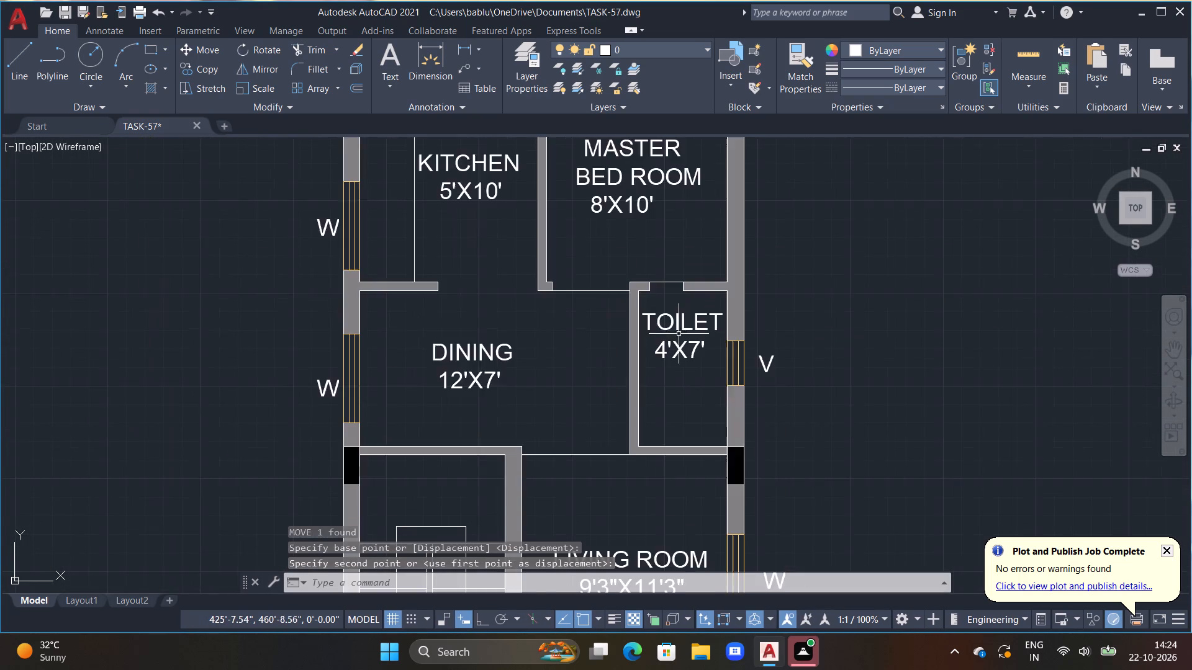
scroll(666, 346, down, 2)
middle_drag(648, 433, 643, 380)
middle_drag(680, 468, 674, 463)
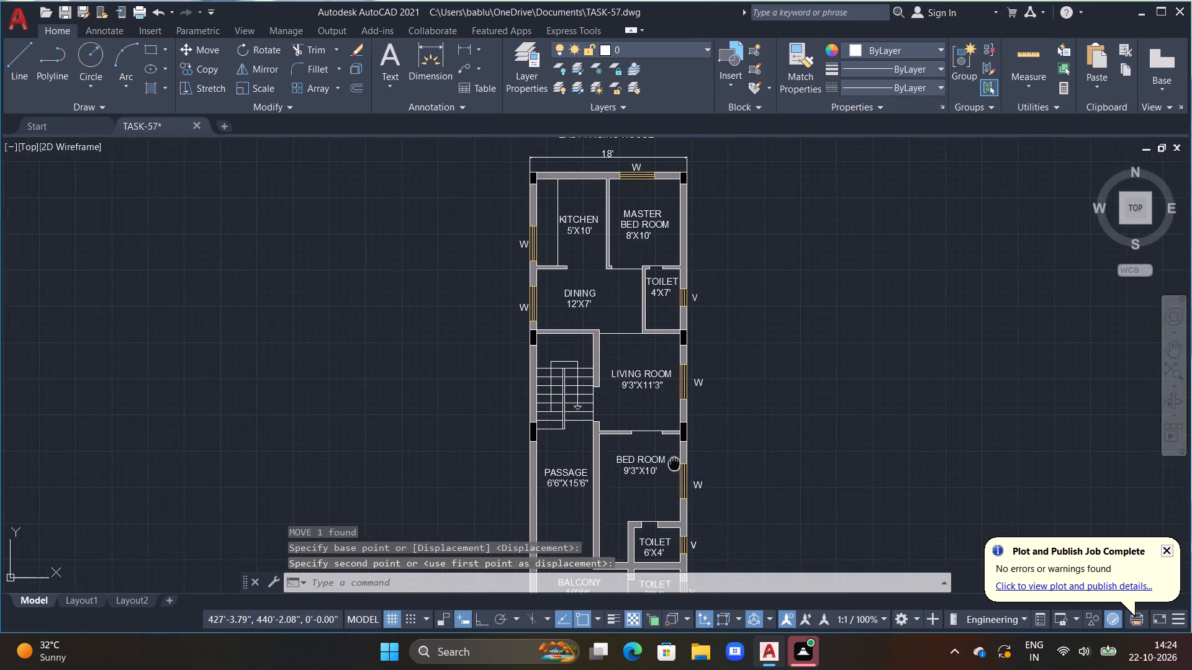
middle_drag(674, 463, 644, 220)
scroll(610, 280, up, 2)
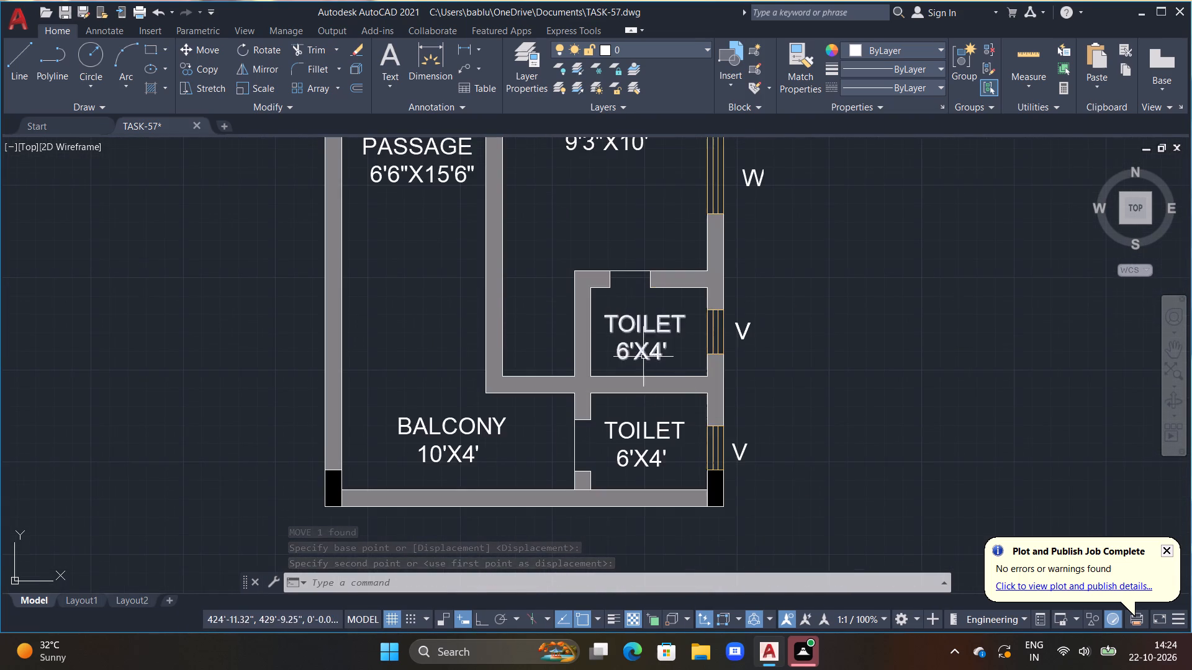
scroll(641, 352, up, 1)
click(585, 294)
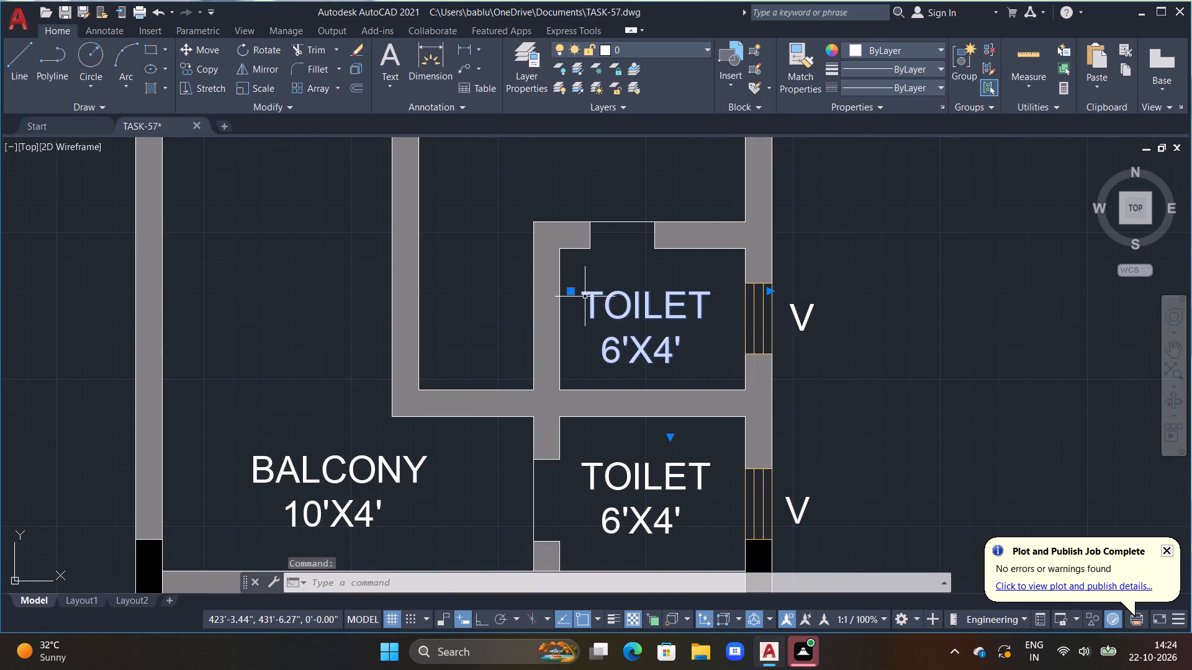
text(M)
key(space)
click(585, 297)
click(577, 271)
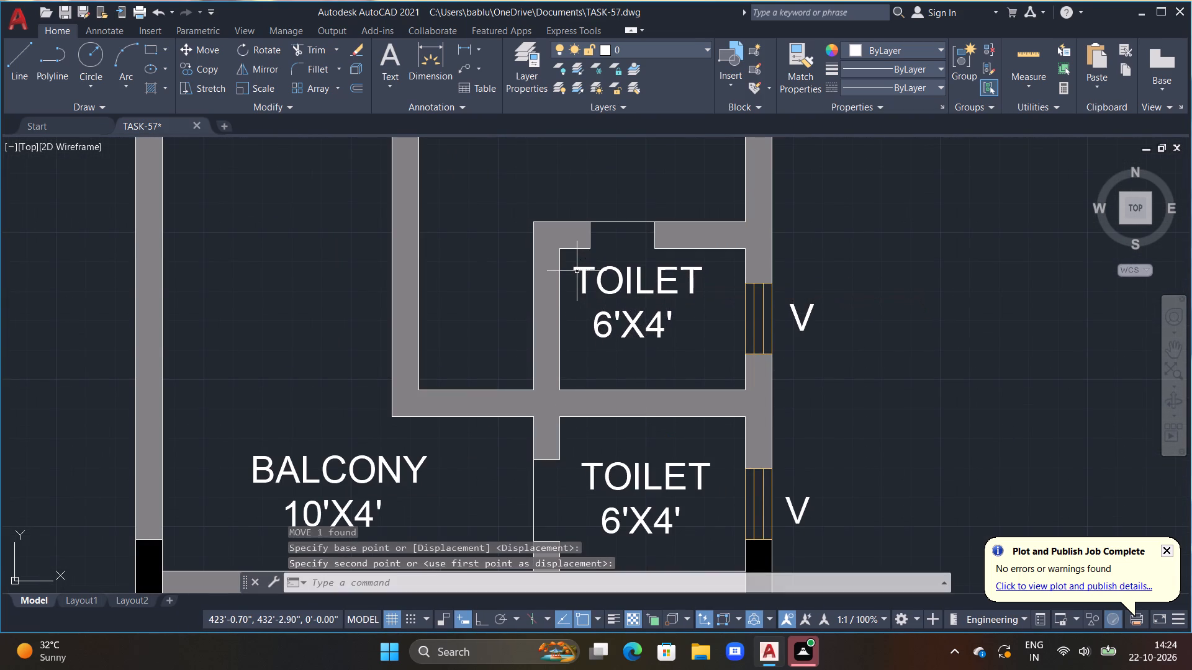
Move the TOILET 6'X4' label of the toilet beside the balcony slightly up and left within the room.
middle_click(670, 442)
middle_drag(677, 426, 679, 395)
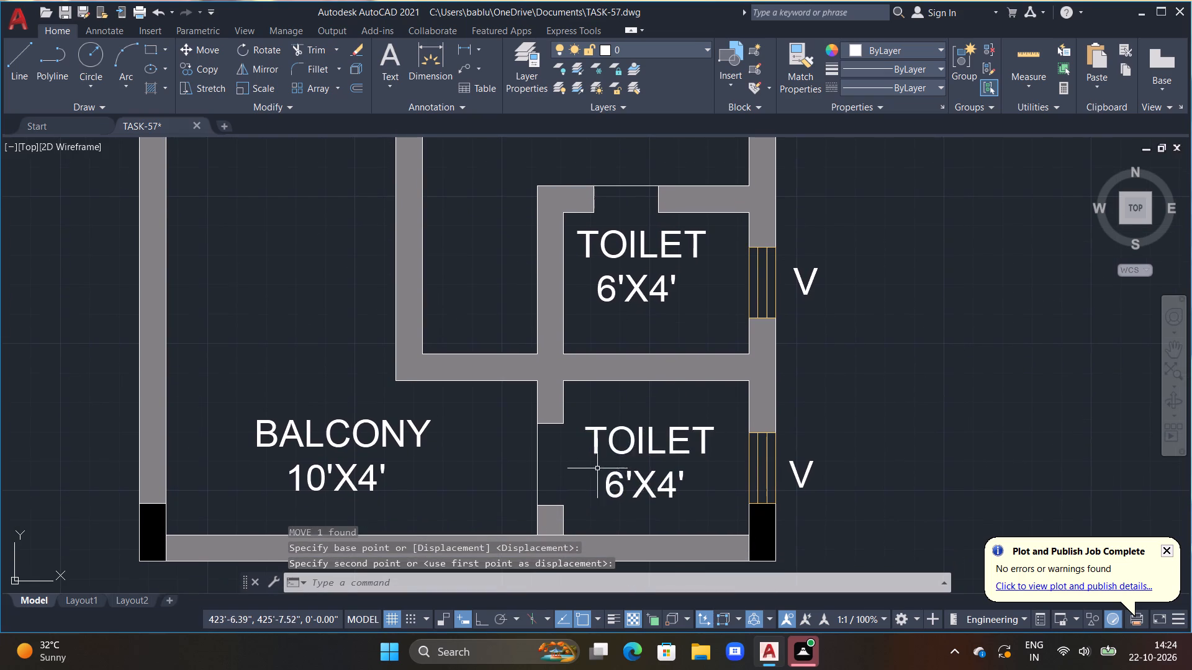
click(589, 430)
text(M)
key(space)
double_click(595, 435)
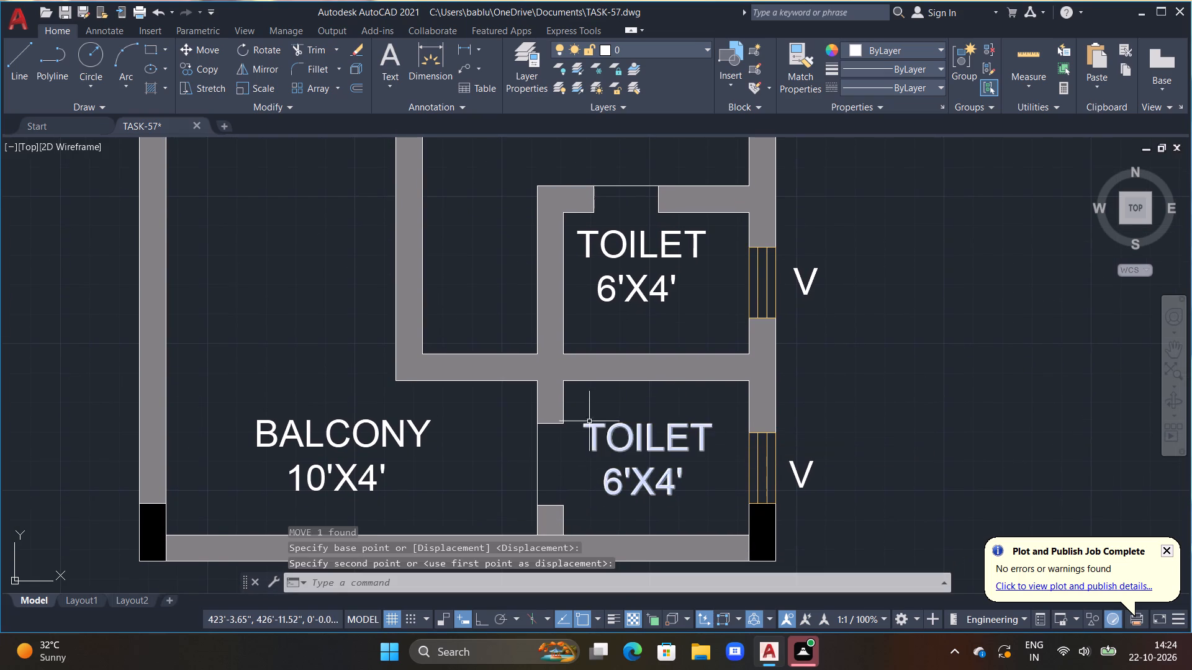
click(587, 426)
text(M)
key(space)
click(593, 440)
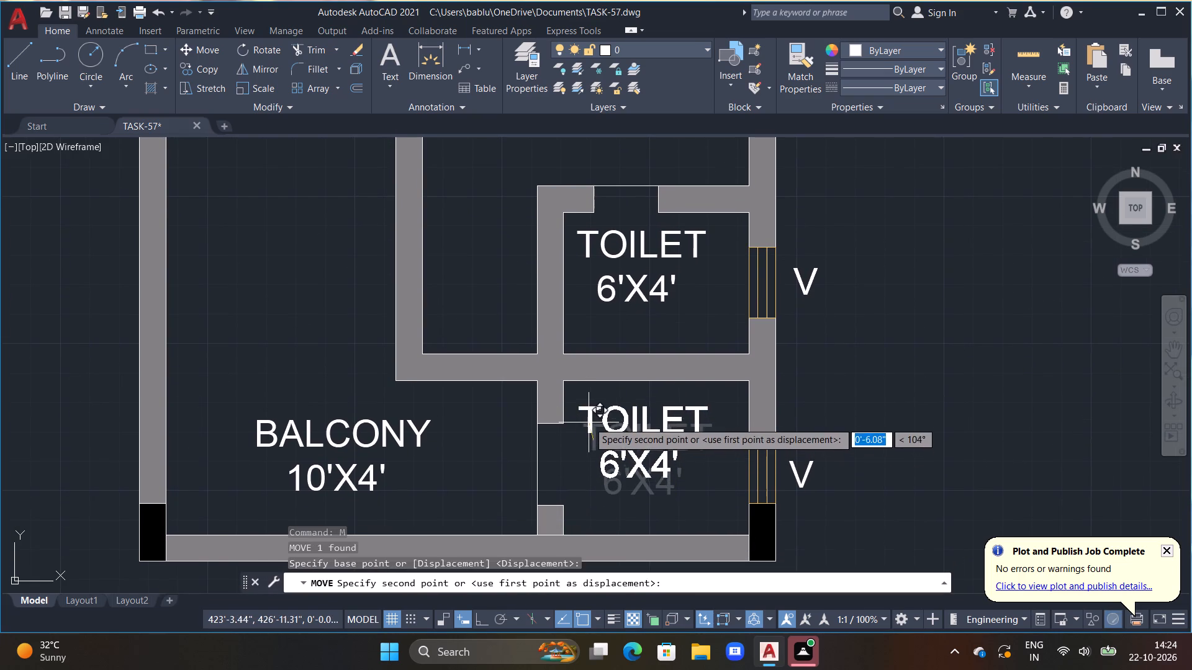
click(585, 418)
key(Escape)
key(Escape)
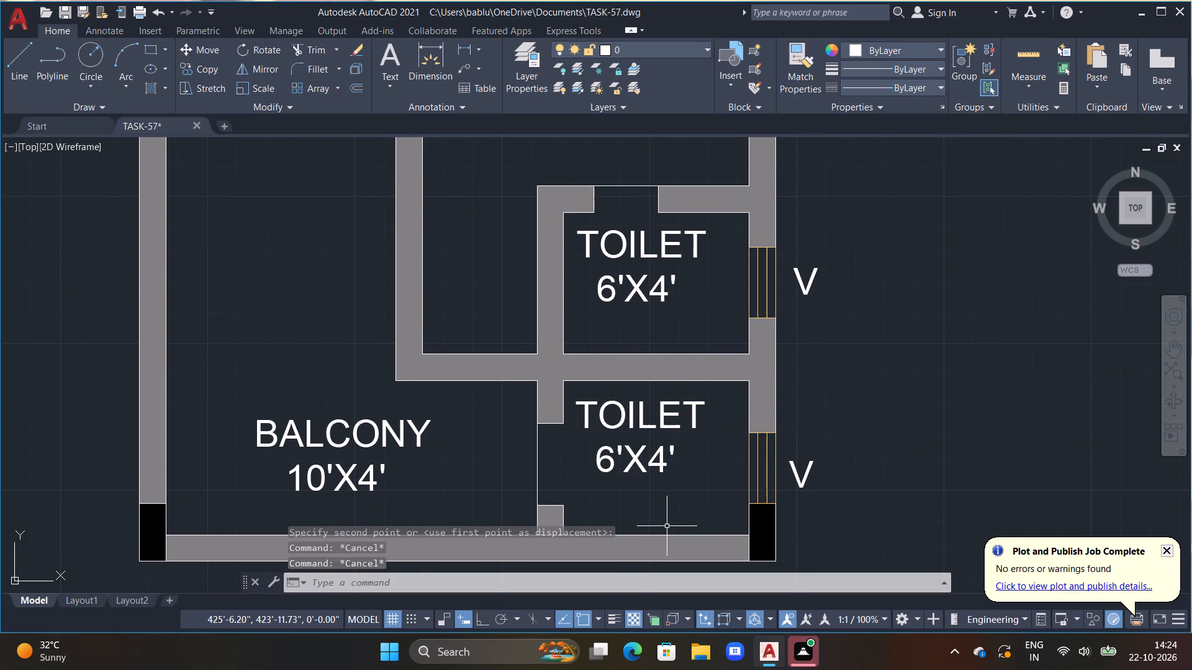
Insert the Range-Oven - 30 in top block from the DesignCenter's Kitchens.dwg at scale 1 in the empty area east of the toilets.
key(ctrl+2)
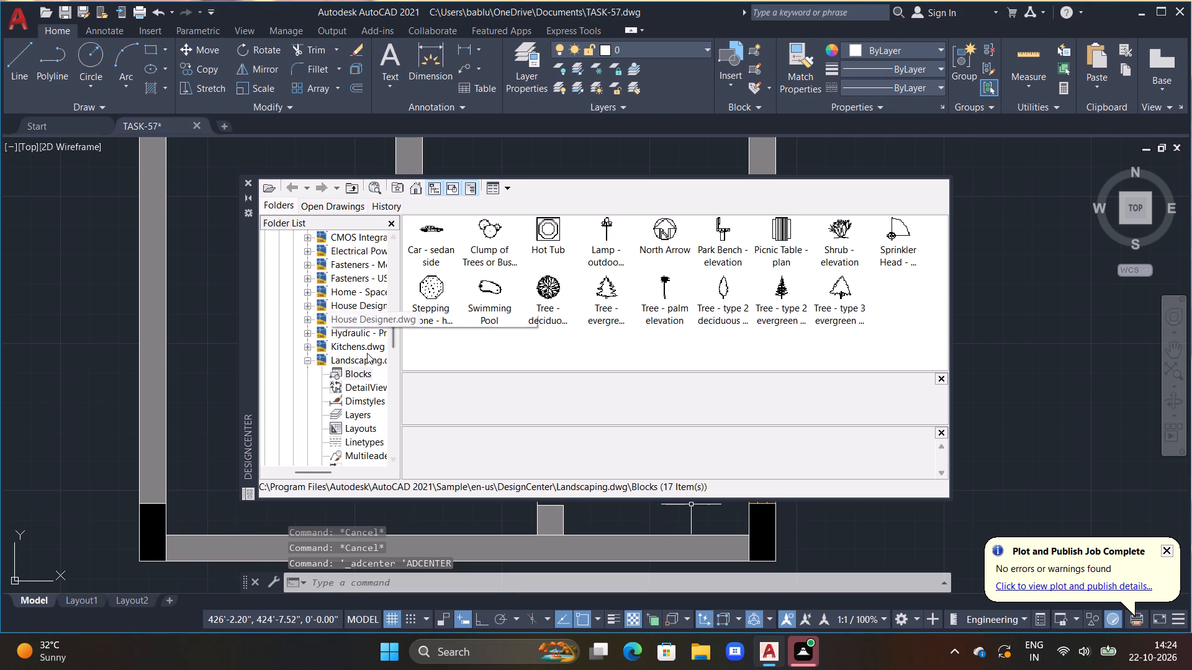
click(350, 348)
double_click(441, 234)
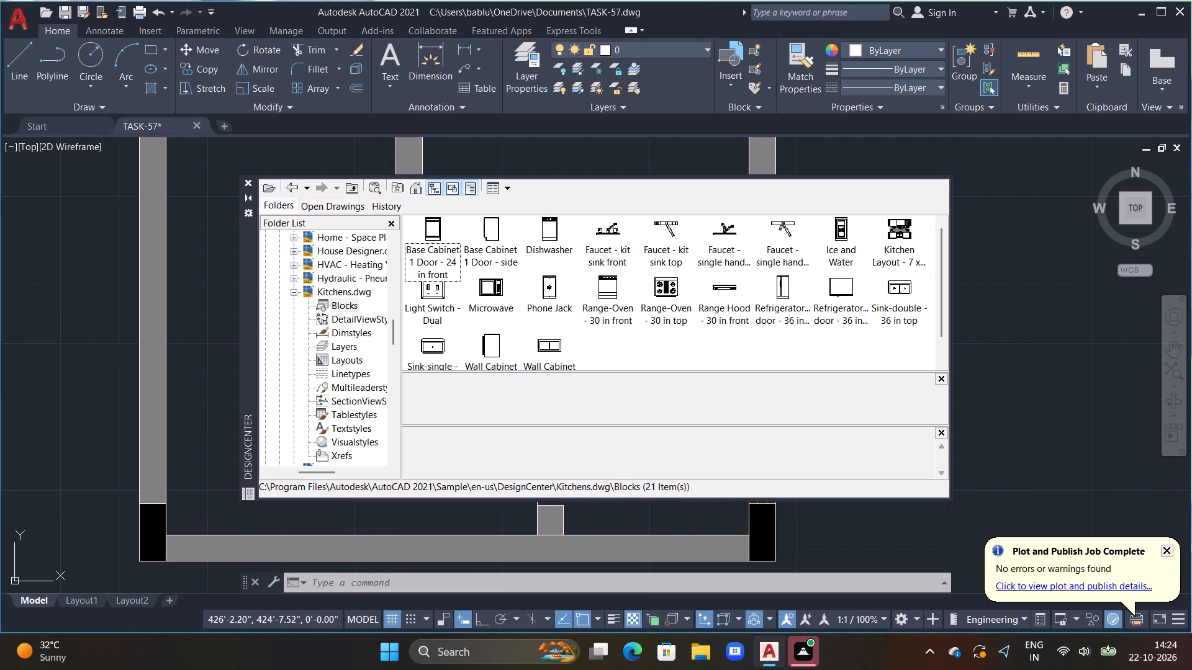
double_click(663, 298)
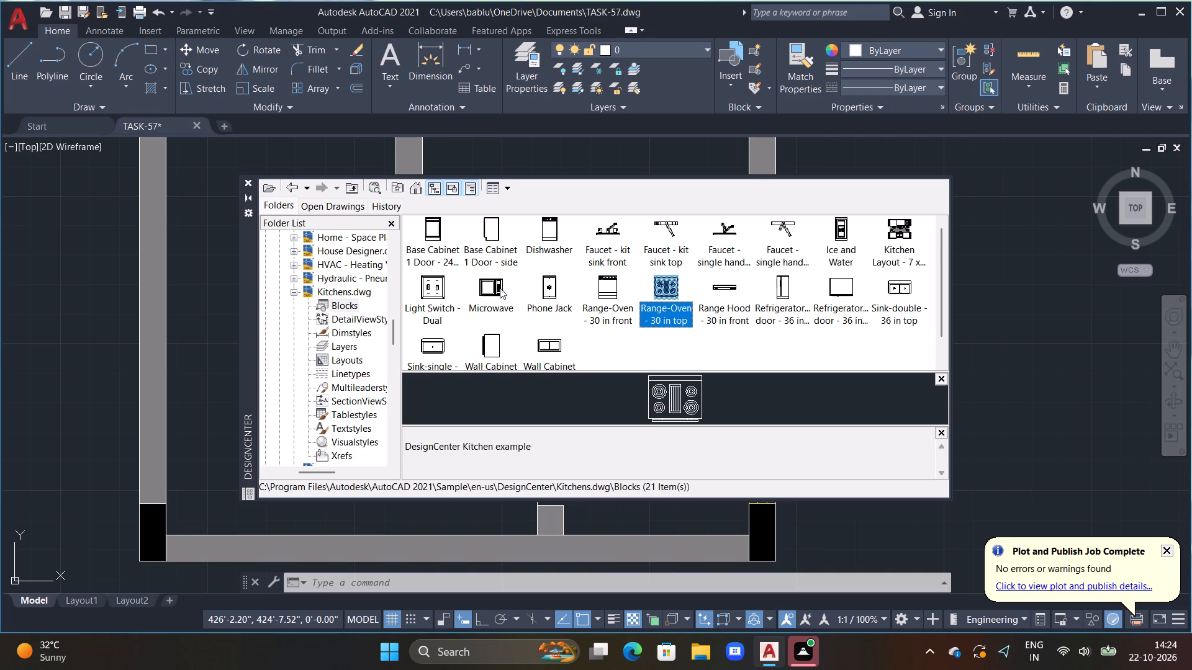
double_click(667, 282)
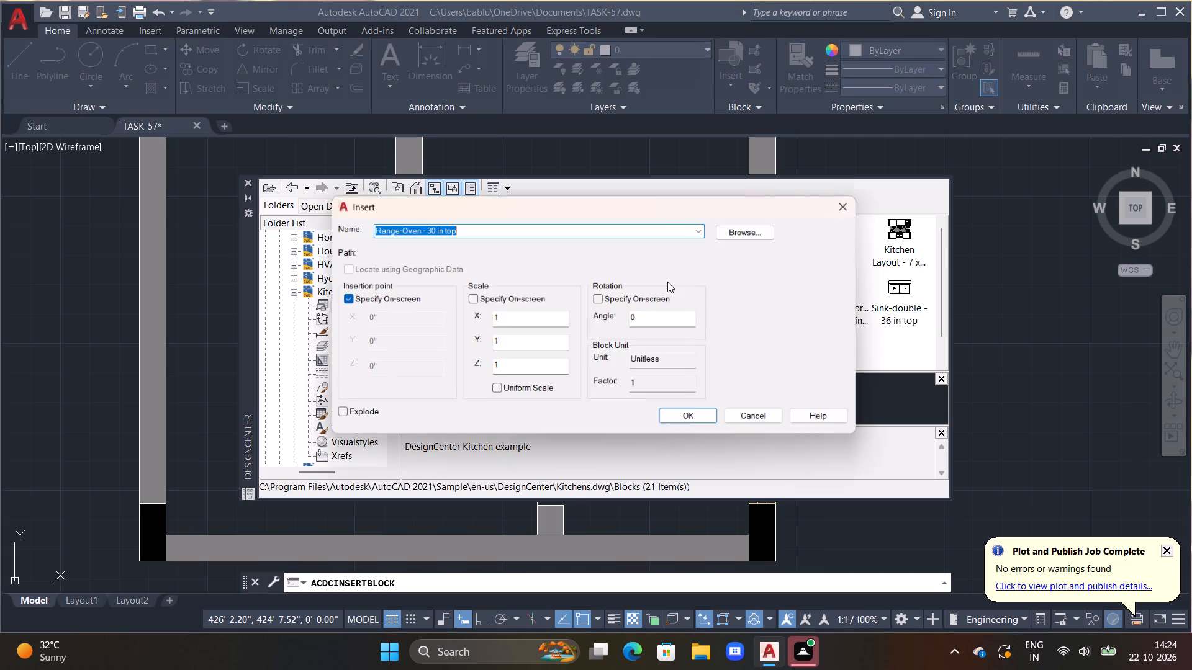
click(694, 416)
click(972, 266)
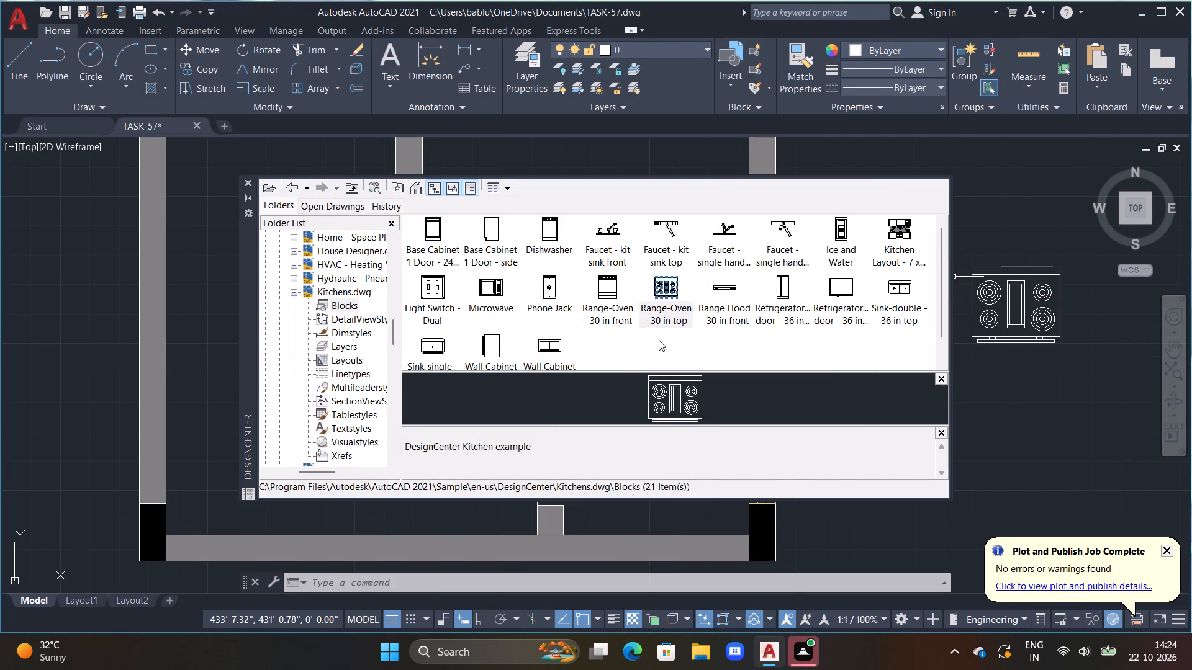
Insert the Sink-double - 36 in top block at scale 1 just above the range-oven outside the plan.
click(905, 285)
click(896, 288)
click(879, 294)
click(856, 297)
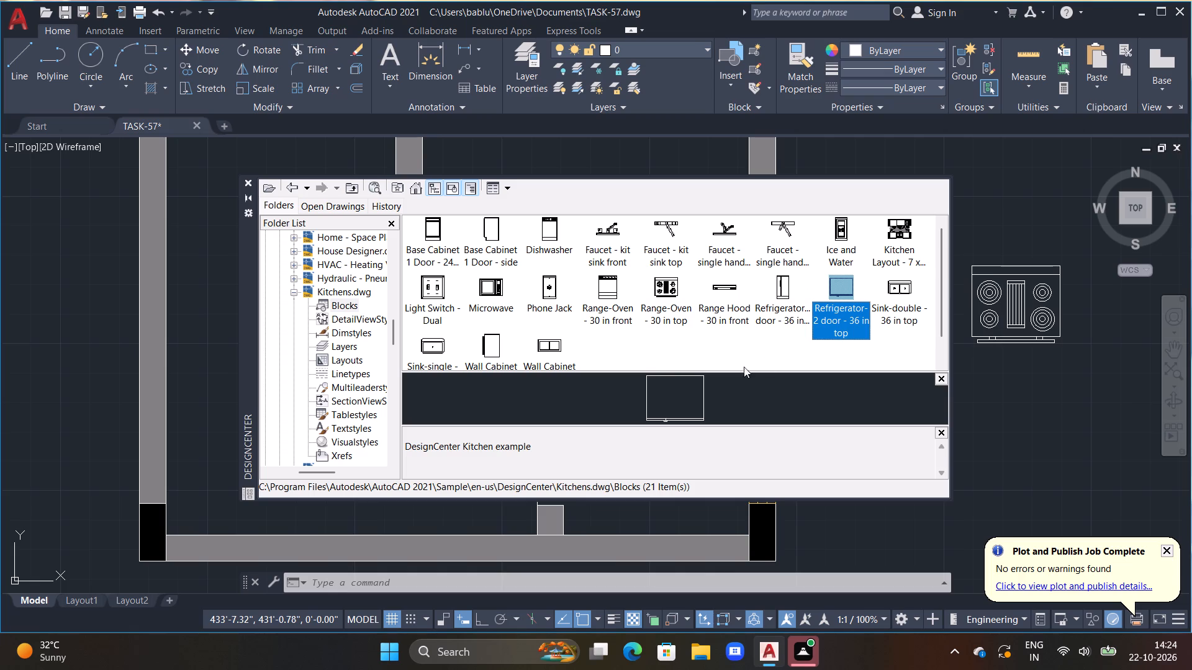
double_click(898, 286)
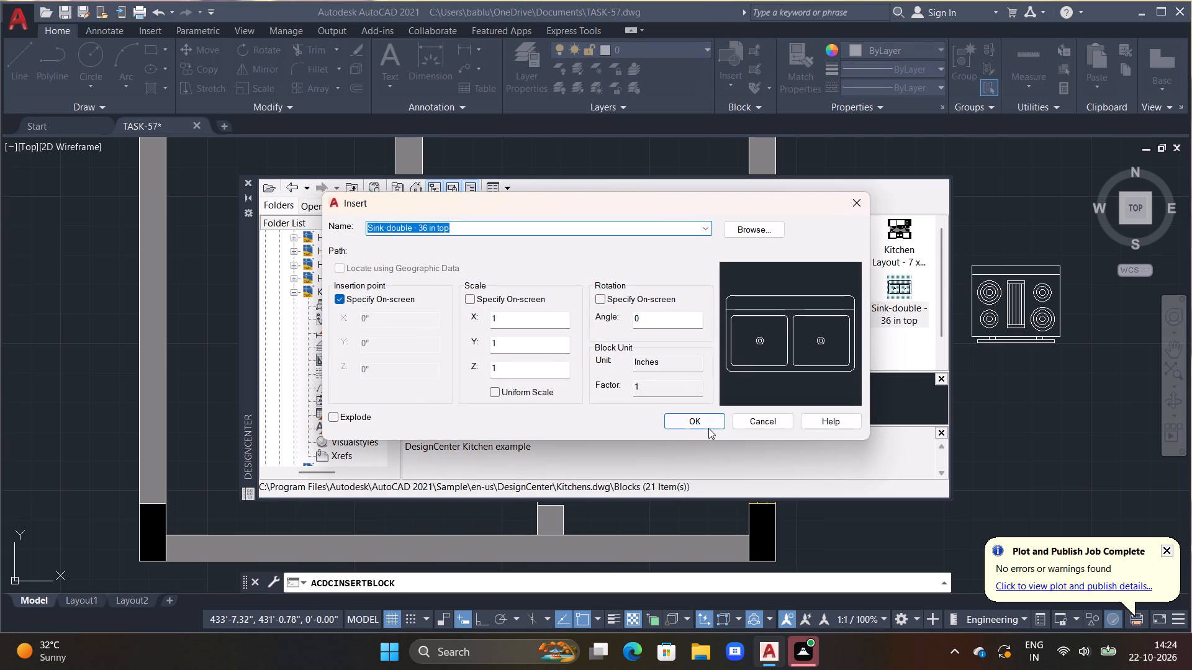
click(700, 421)
click(1018, 192)
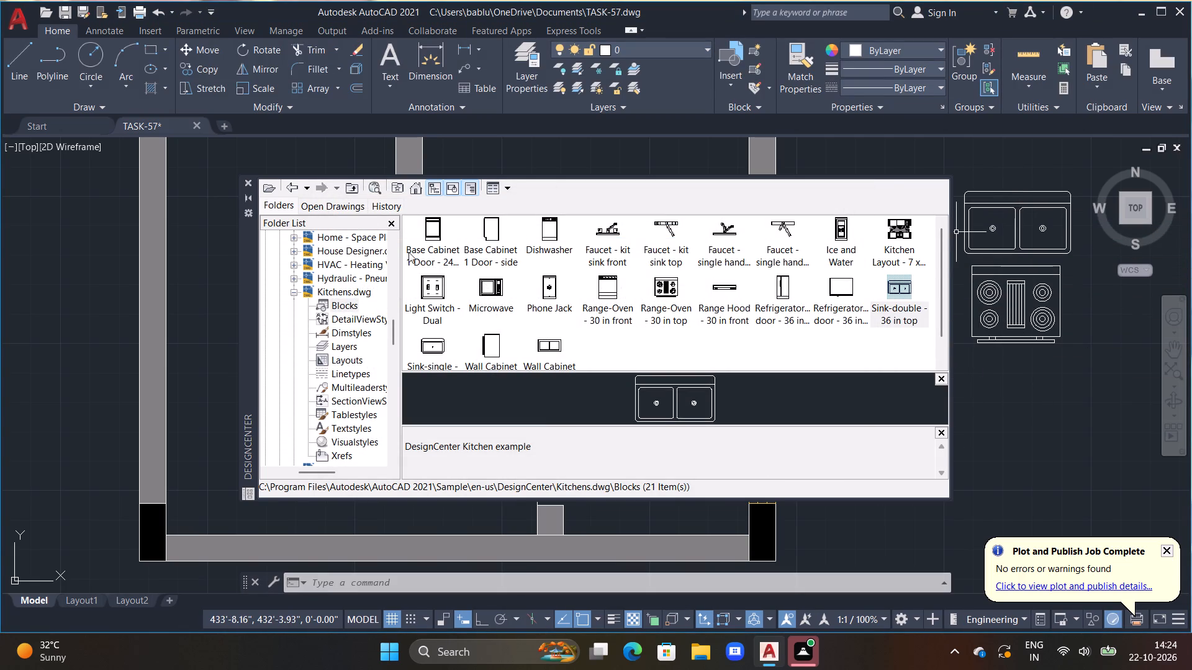
Insert the Toilet - top block from House Designer.dwg at scale 1 below the range-oven outside the plan, and close DesignCenter.
click(344, 235)
triple_click(440, 227)
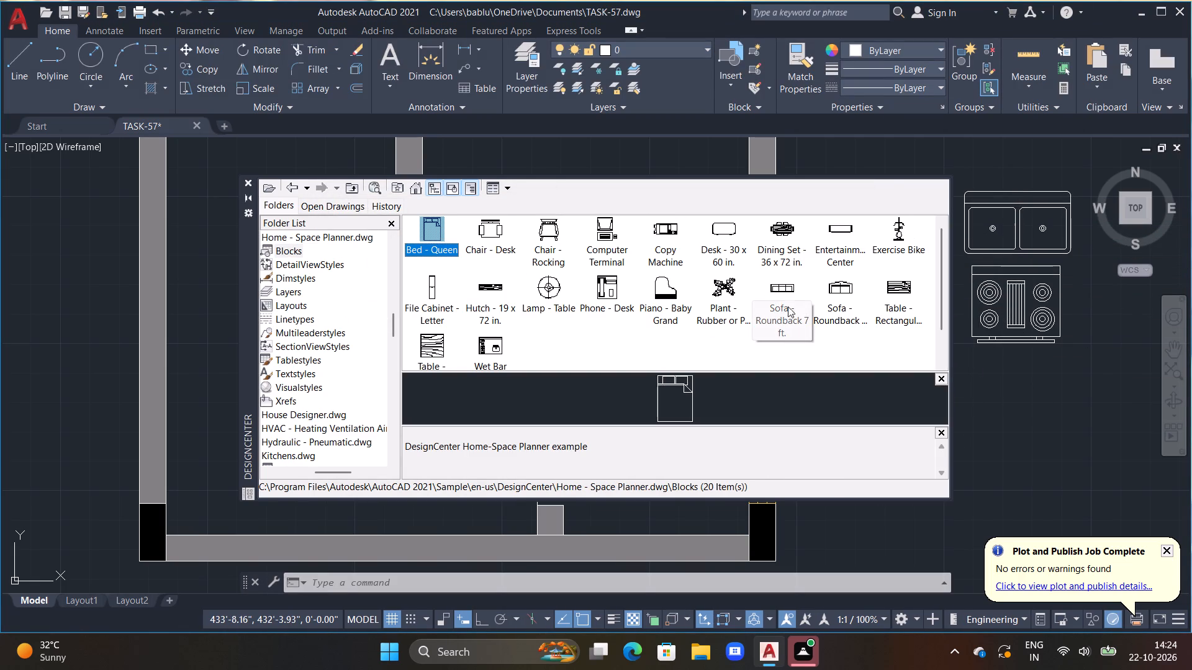
right_drag(859, 63, 18, 502)
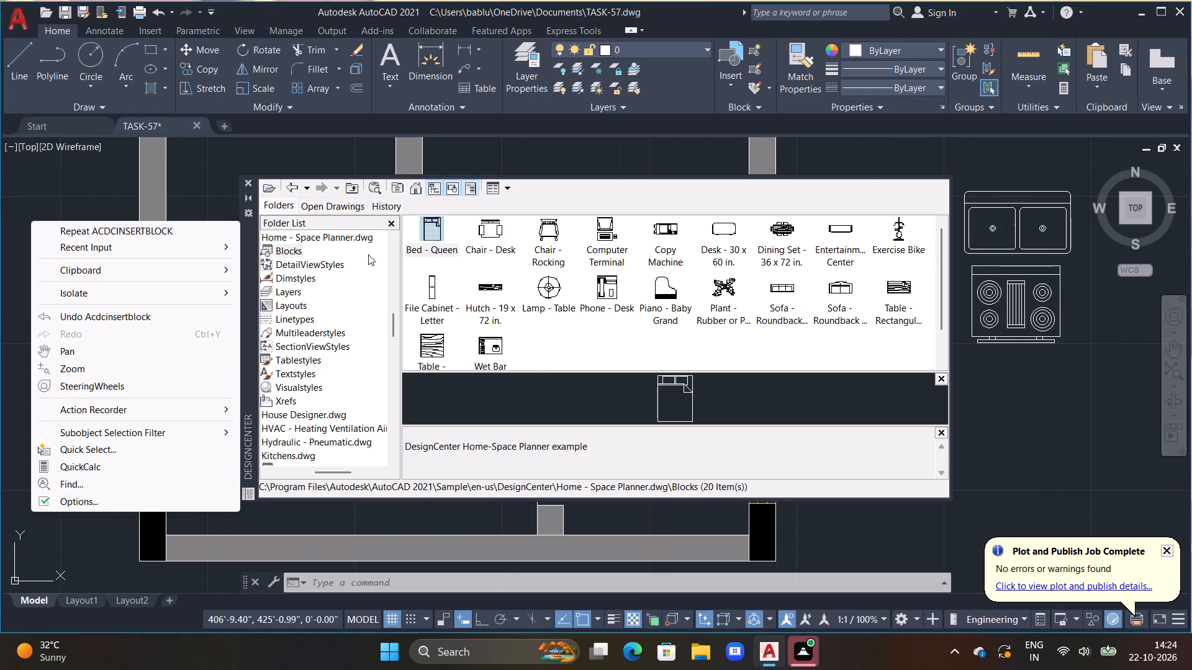
scroll(336, 254, down, 1)
click(347, 416)
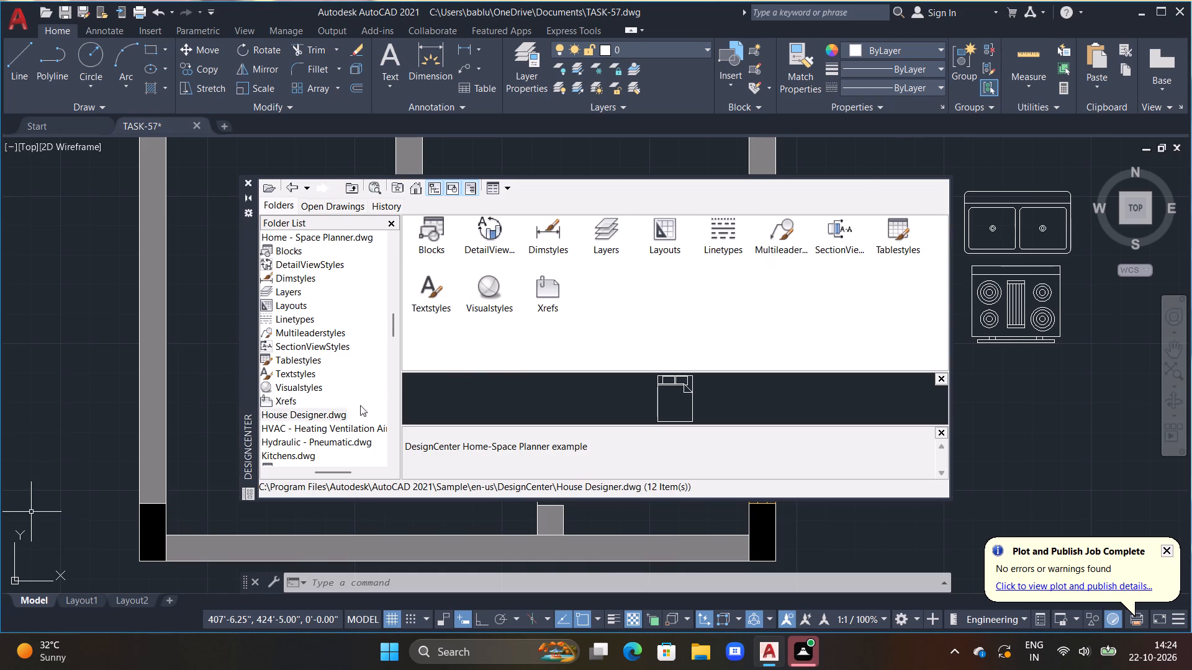
double_click(434, 230)
click(808, 293)
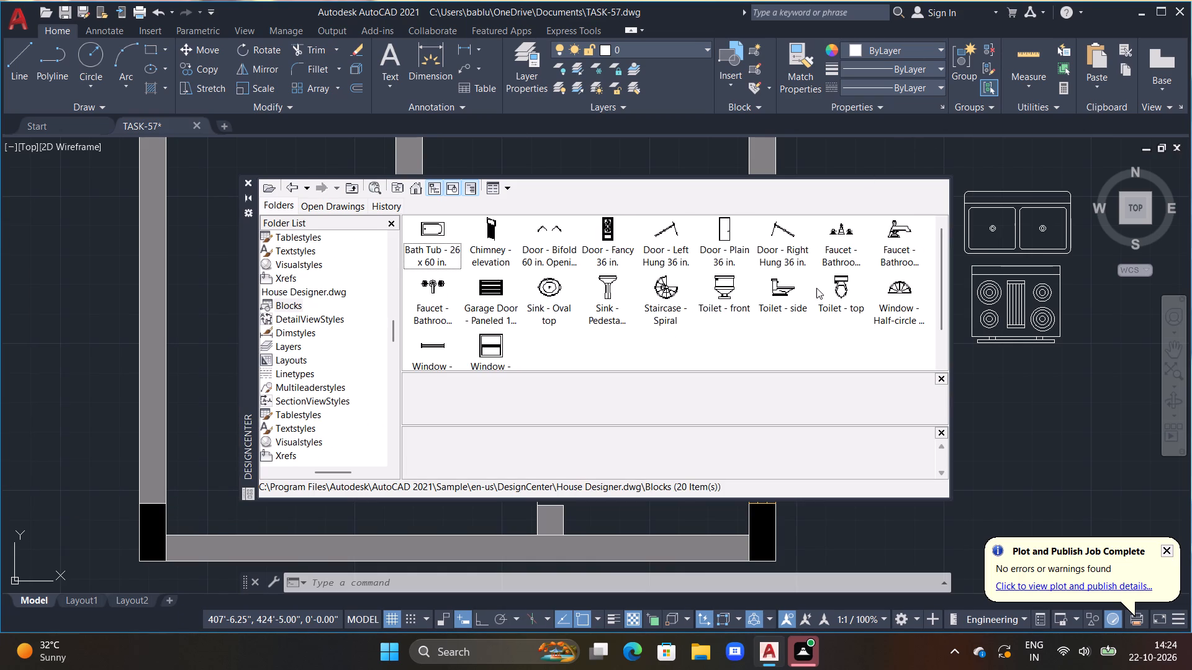
double_click(841, 285)
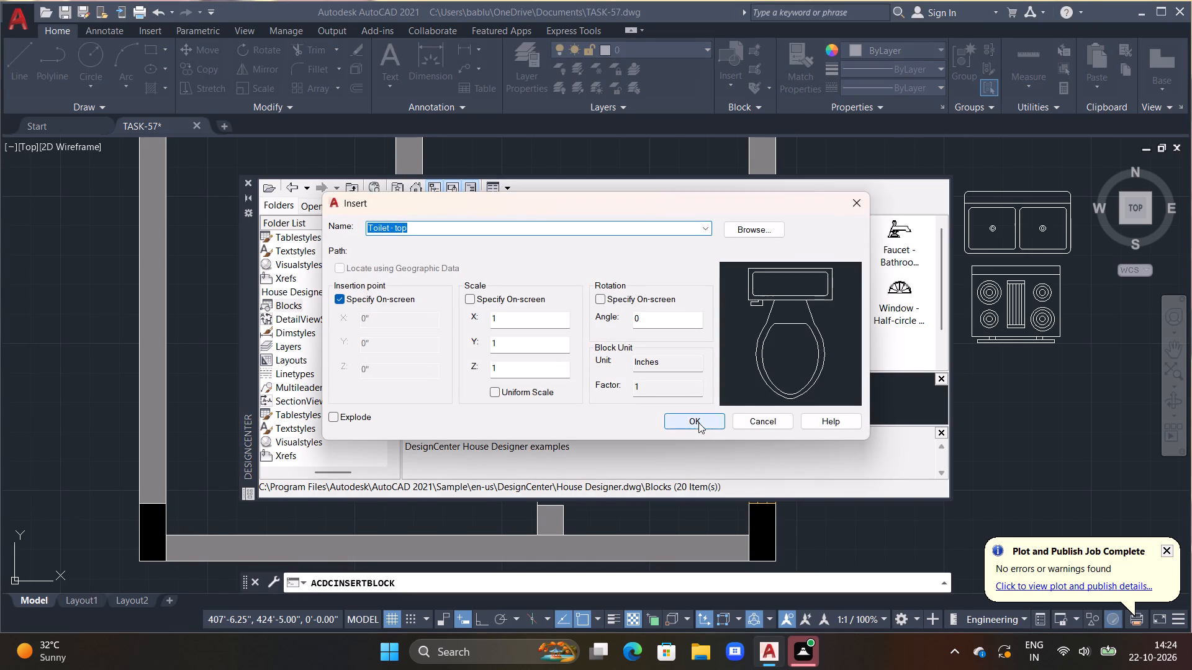
click(698, 422)
drag(1018, 391, 1022, 397)
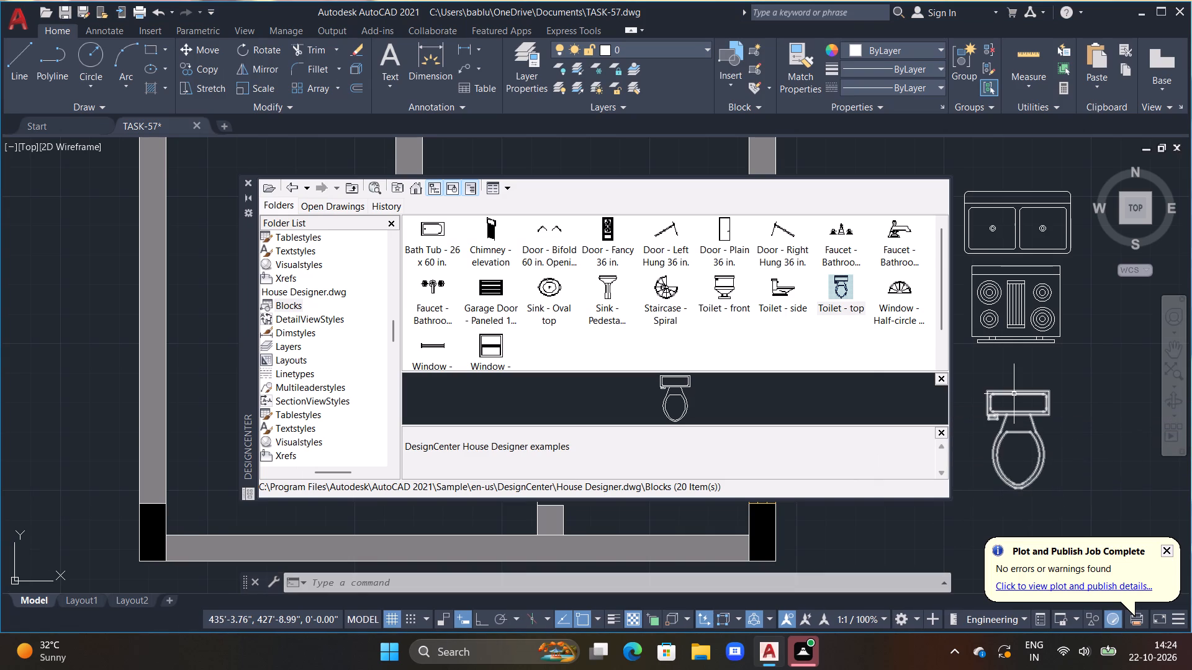
key(Escape)
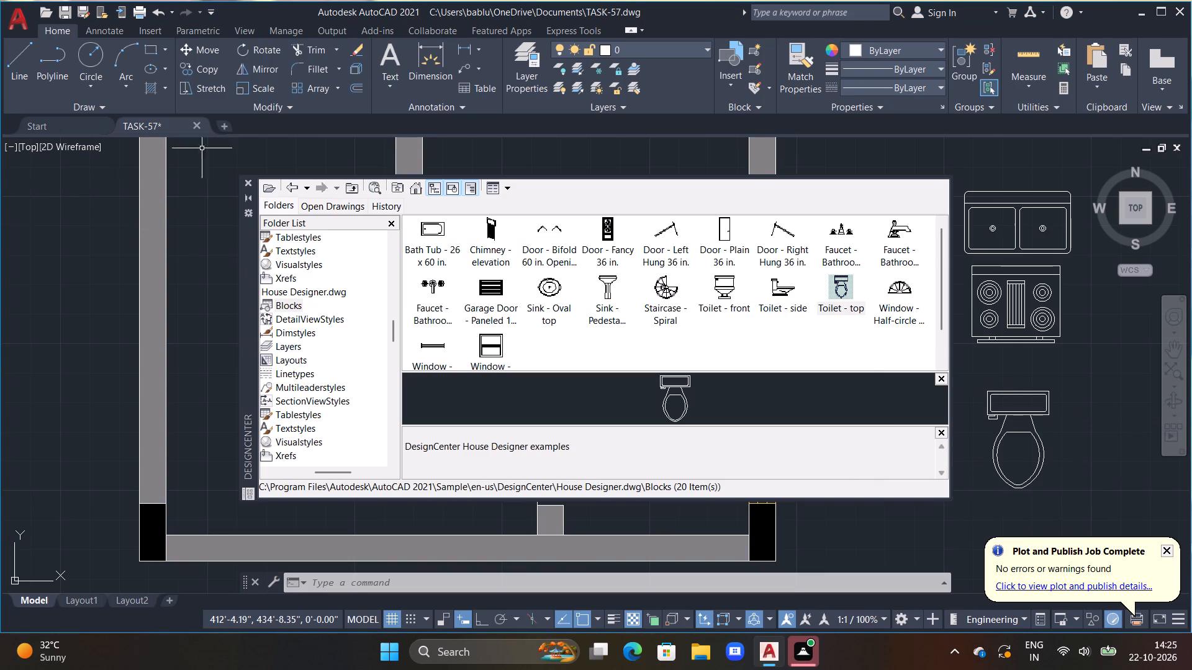
click(247, 181)
Rotate the toilet block outside the plan by 180° so its tank faces down, with Ortho on.
scroll(348, 241, down, 1)
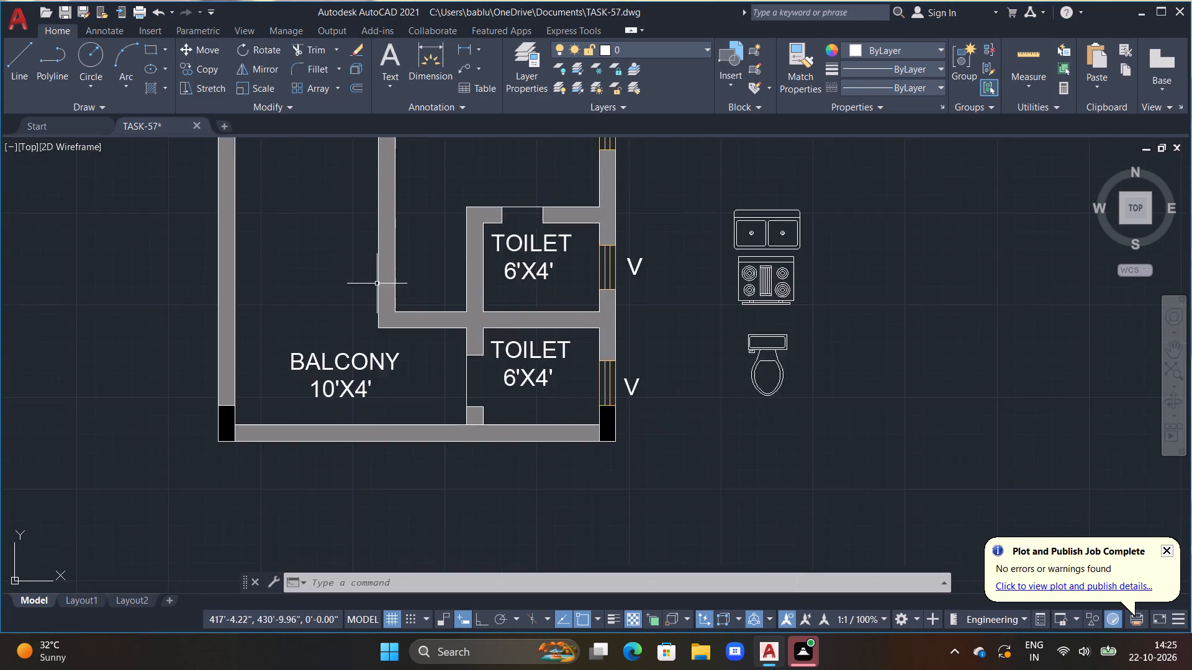
scroll(377, 284, down, 2)
middle_drag(434, 344, 463, 378)
scroll(579, 374, up, 1)
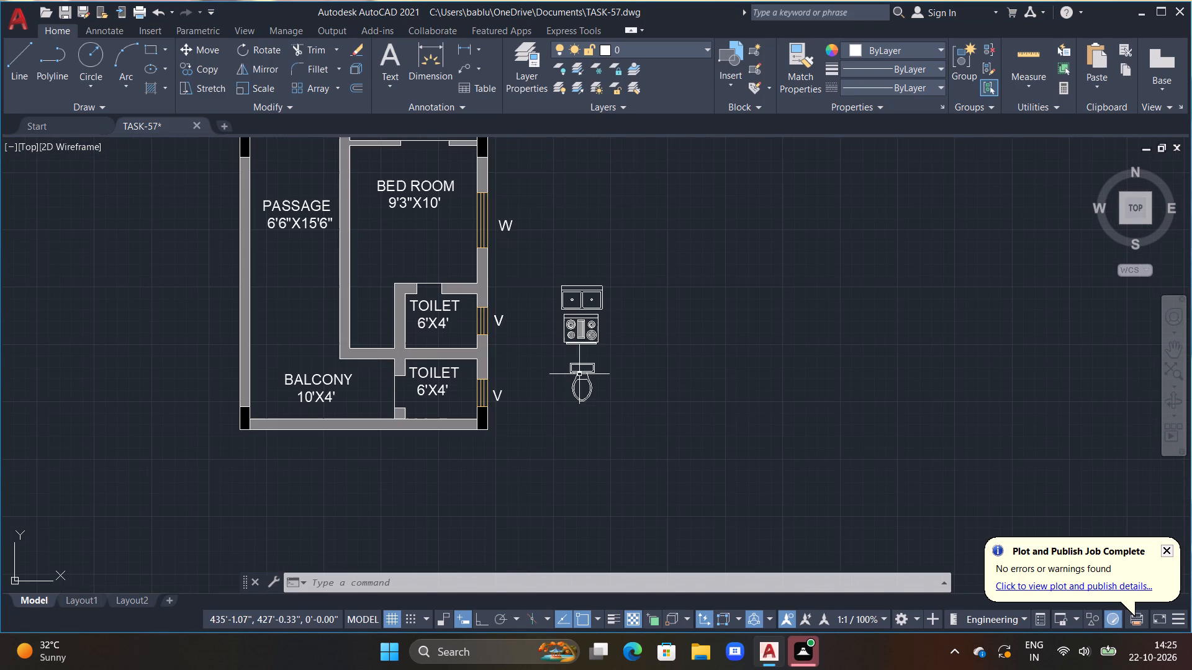
click(572, 370)
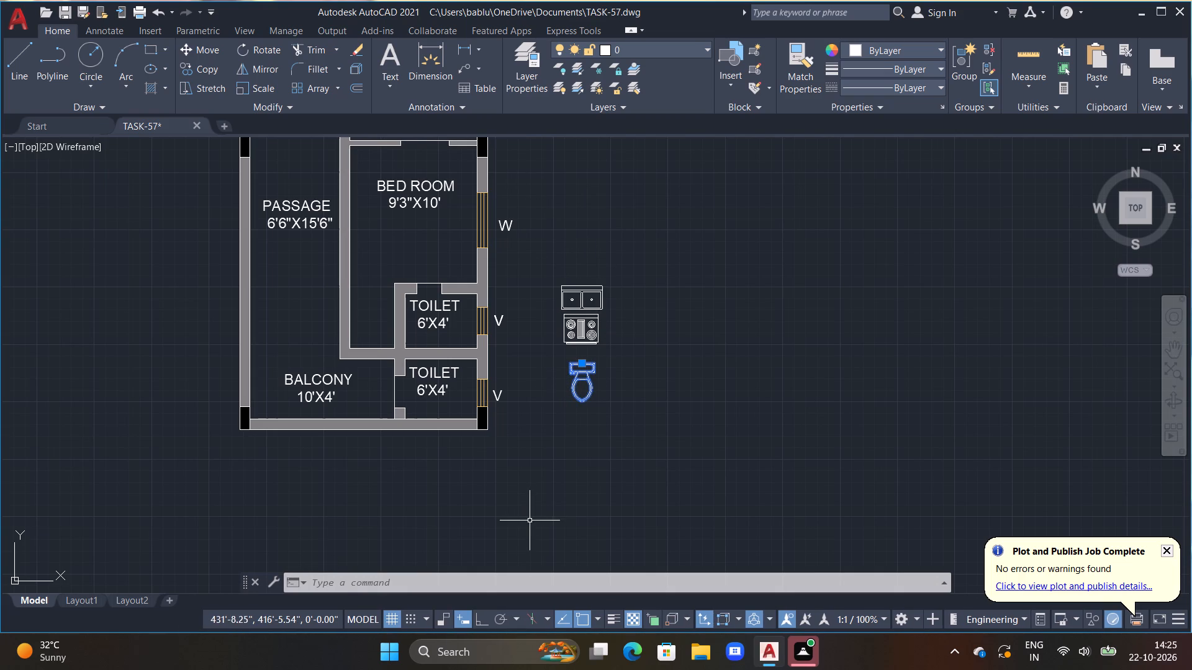
text(RO)
key(space)
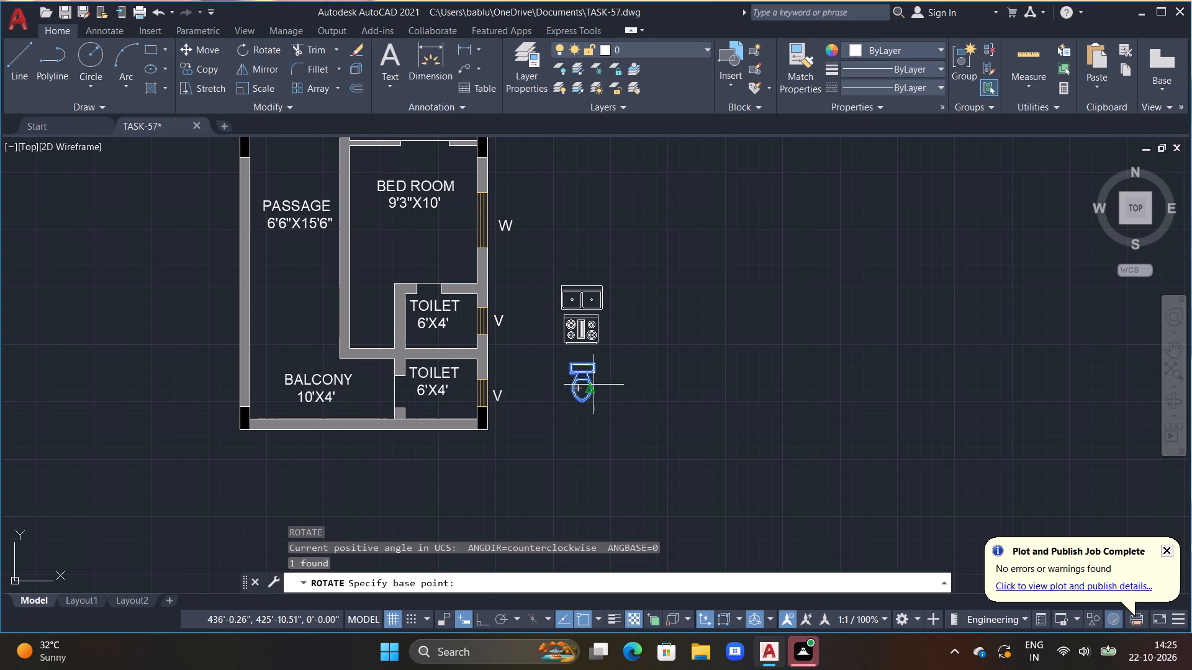
key(F8)
click(592, 381)
click(520, 405)
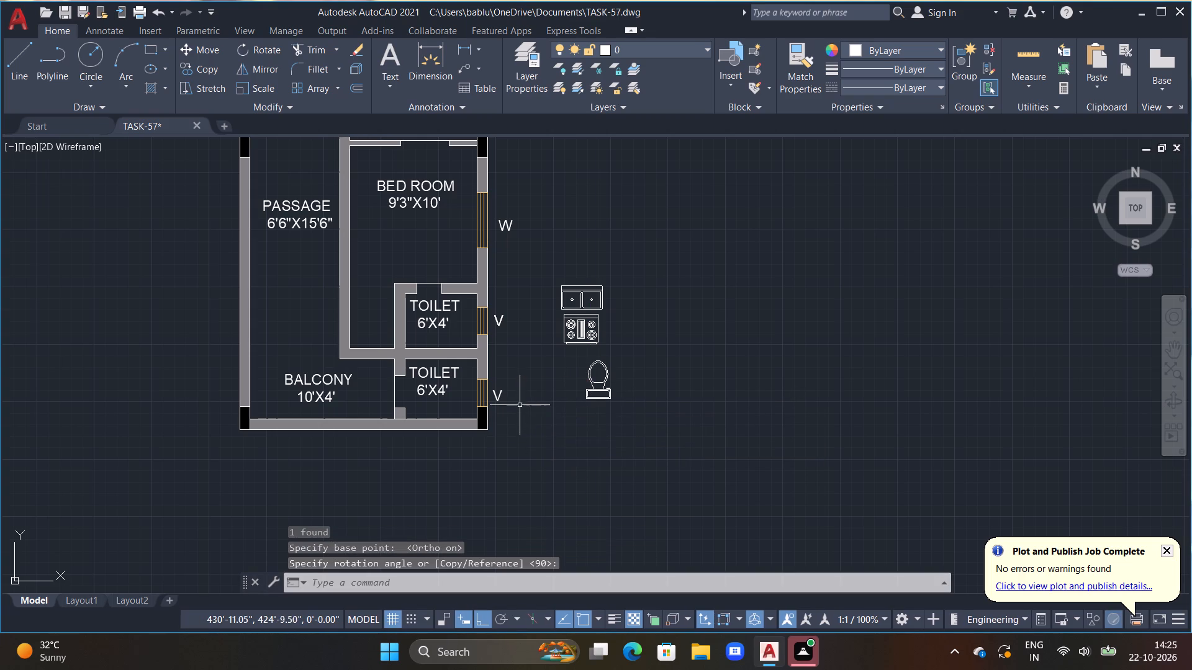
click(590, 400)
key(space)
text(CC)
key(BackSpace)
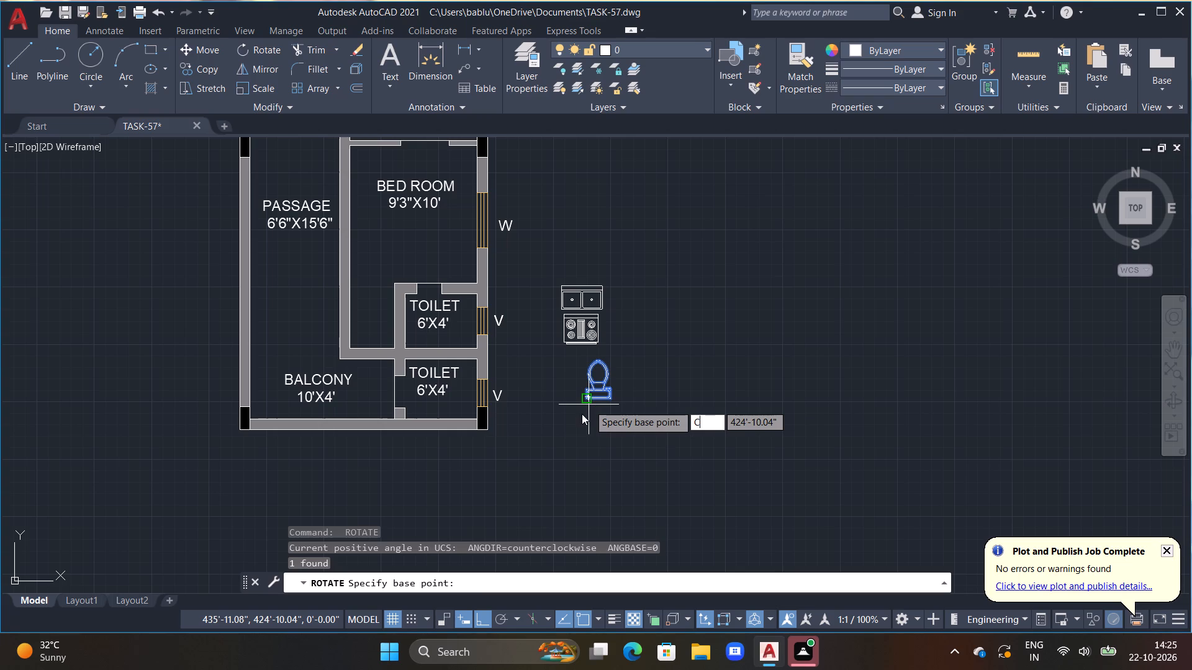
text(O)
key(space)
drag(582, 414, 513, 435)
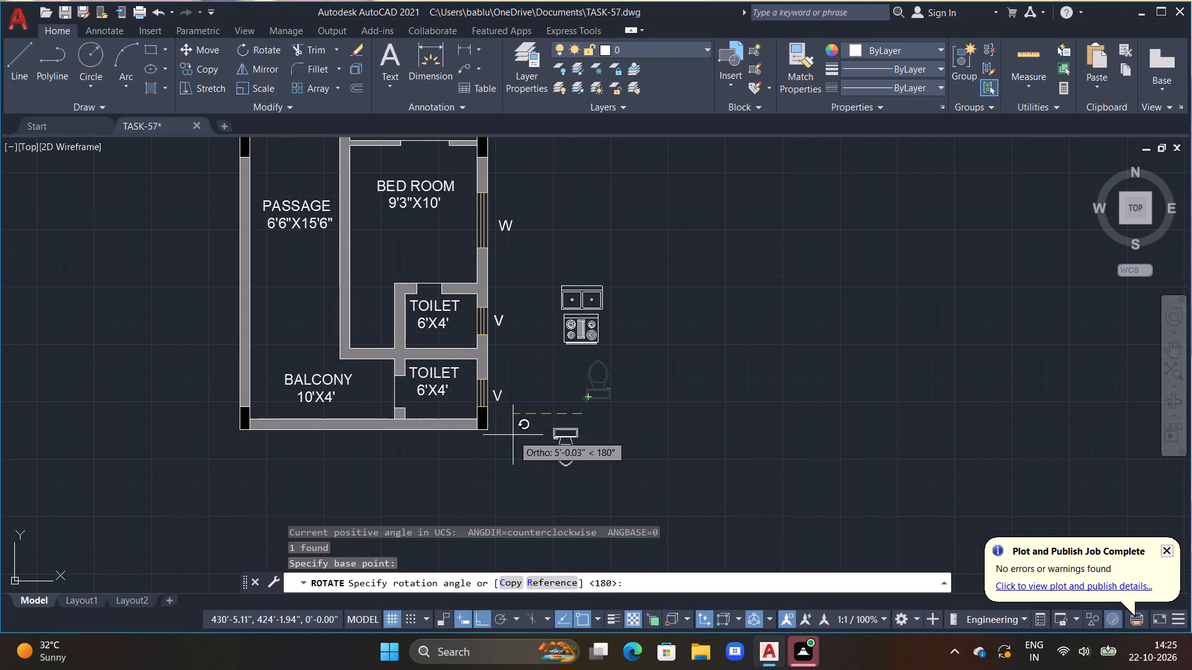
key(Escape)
Copy the rotated toilet block into both 6'X4' toilets, beside the window wall with its tank near the lower wall.
click(587, 392)
key(c)
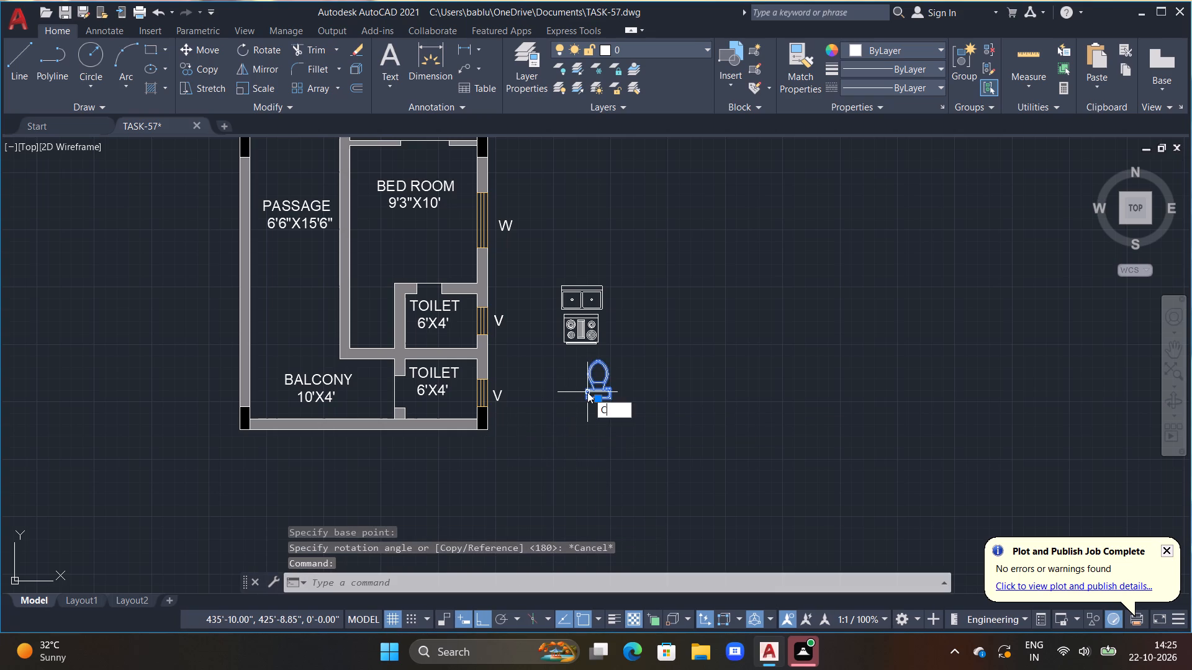
key(o)
key(space)
drag(585, 393, 485, 416)
key(F8)
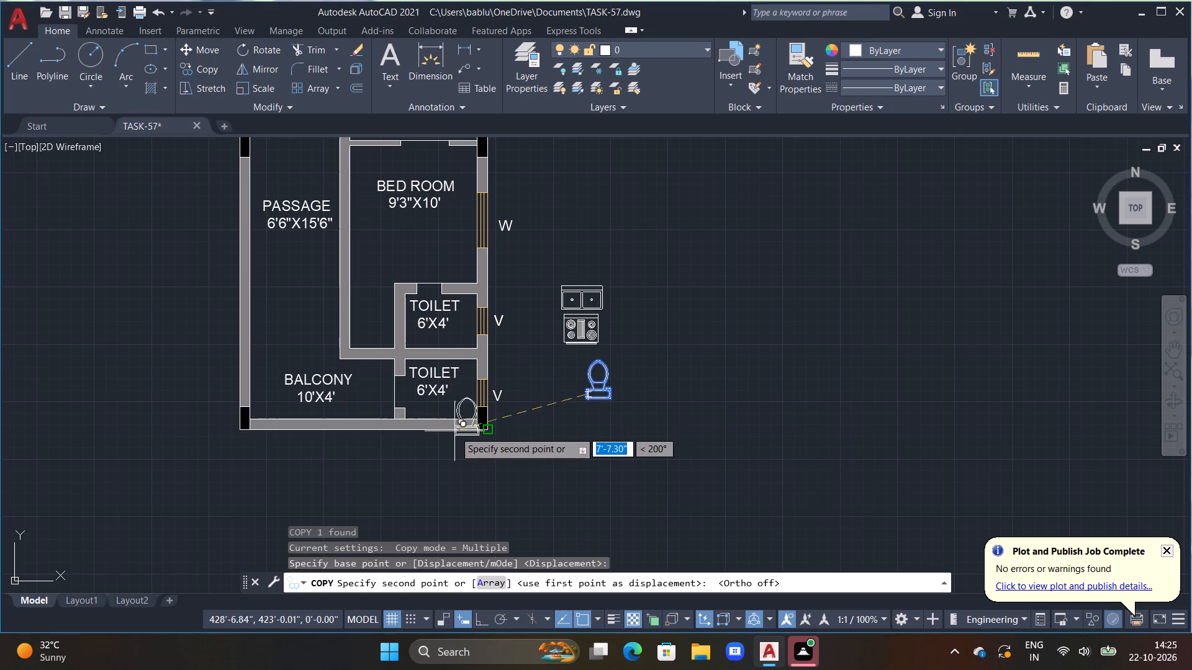
scroll(454, 434, up, 4)
scroll(420, 338, down, 2)
scroll(409, 321, up, 1)
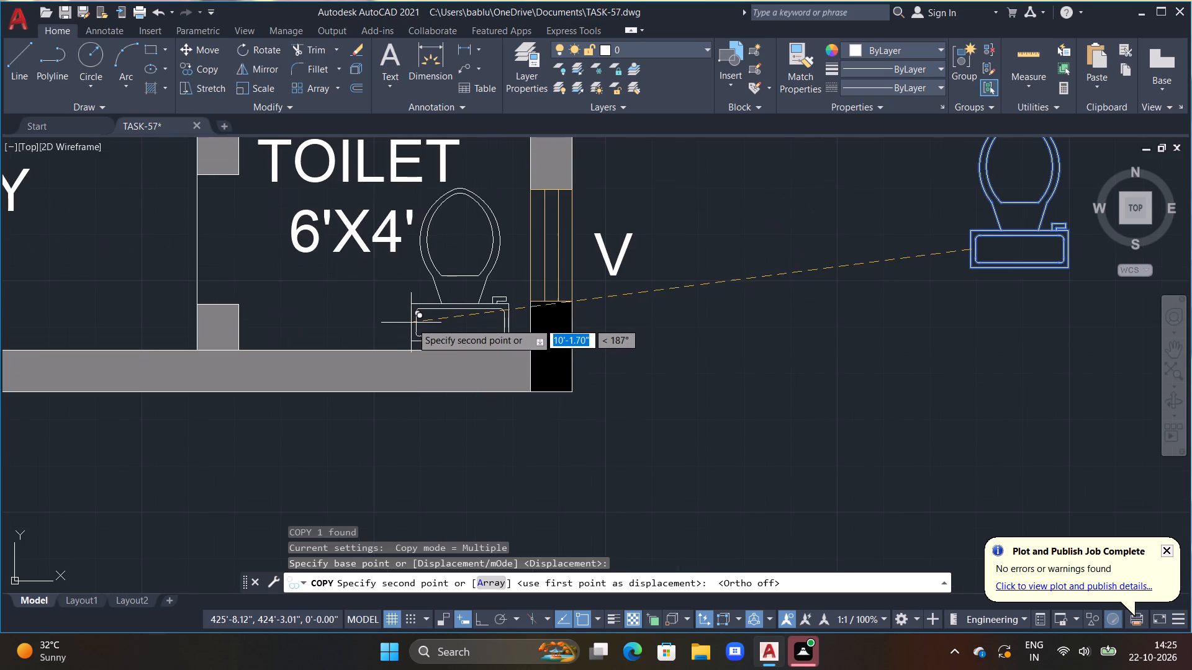
click(415, 318)
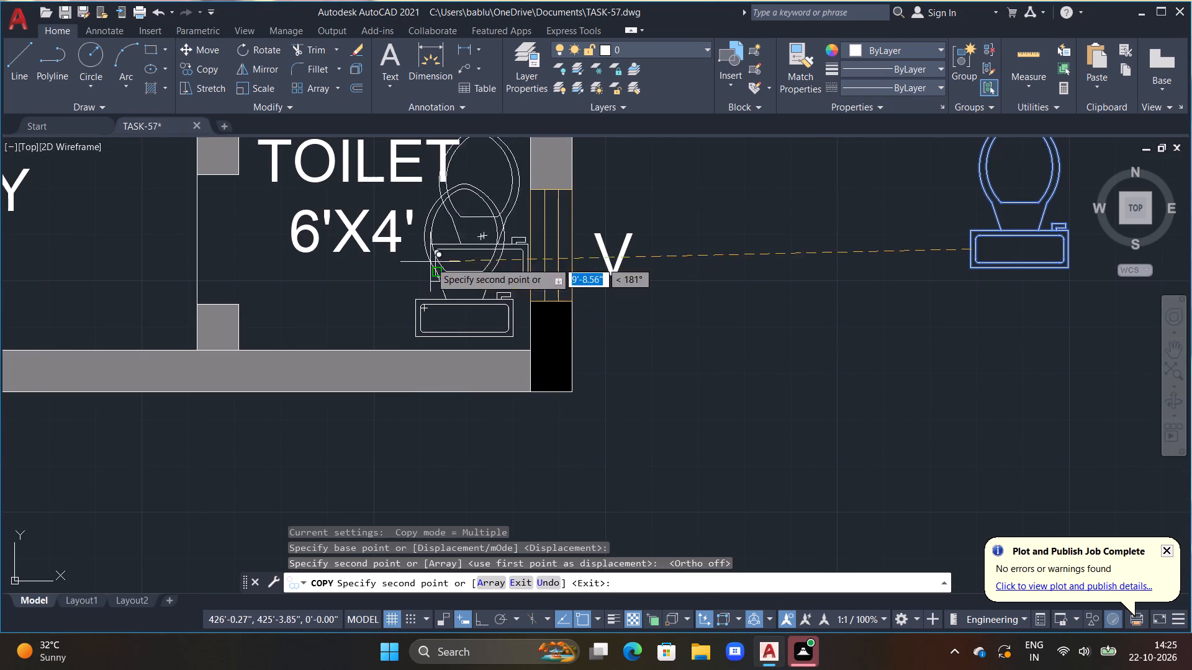
middle_drag(435, 239, 433, 513)
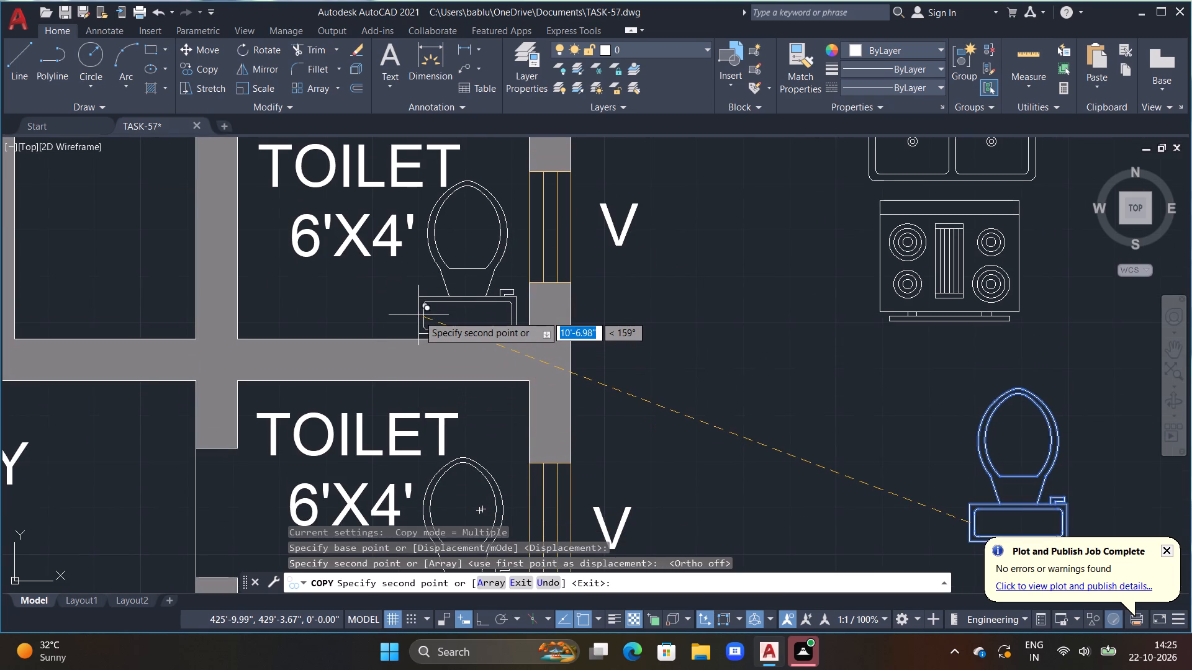
click(418, 307)
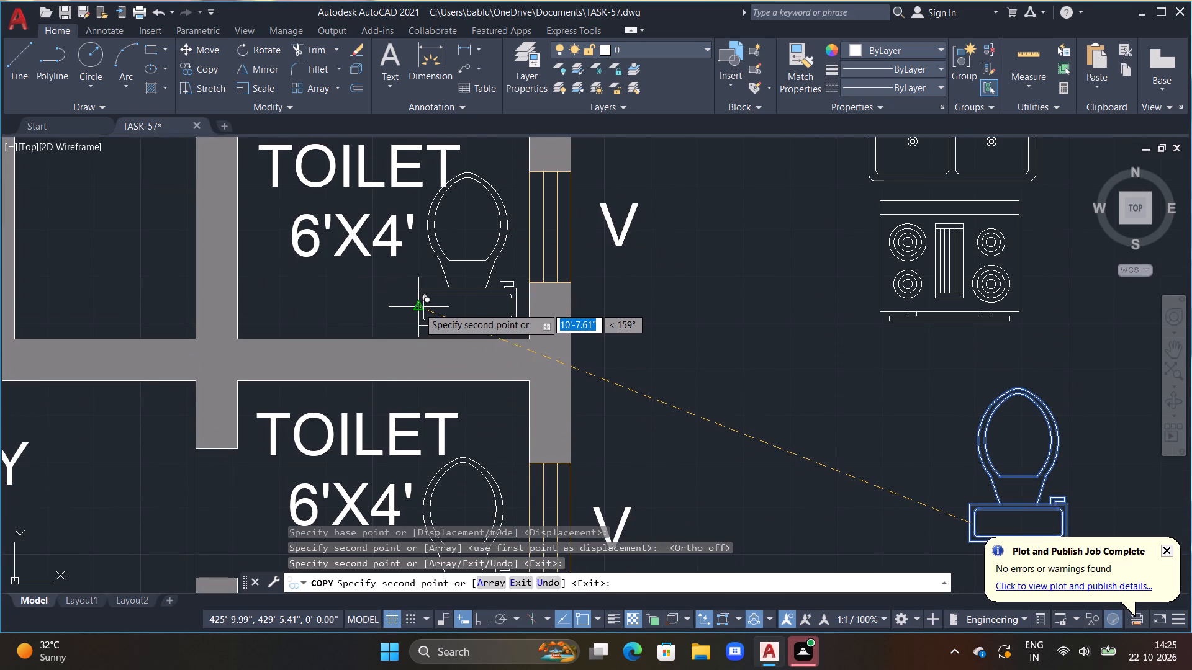
Place another copy of the toilet block in the 4'X7' toilet beside the dining, near its lower wall, and finish copying.
middle_drag(467, 244, 467, 591)
scroll(405, 483, down, 2)
middle_drag(363, 297, 369, 312)
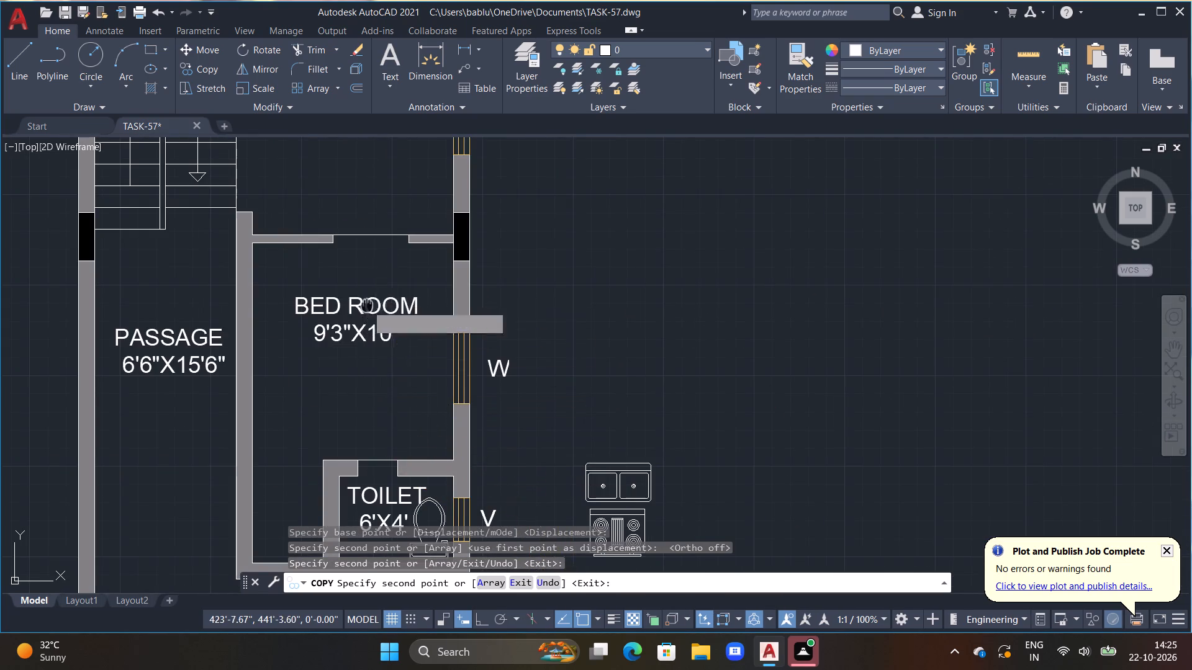
middle_drag(369, 312, 456, 608)
scroll(479, 276, up, 1)
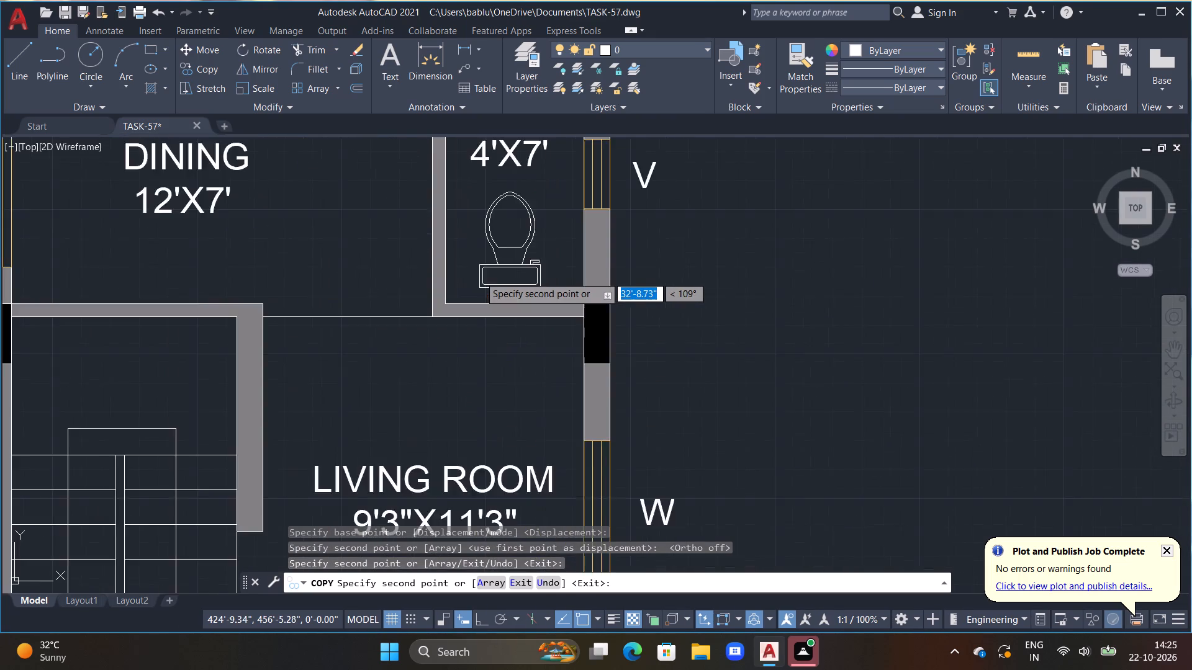
scroll(479, 276, up, 2)
click(477, 292)
key(Escape)
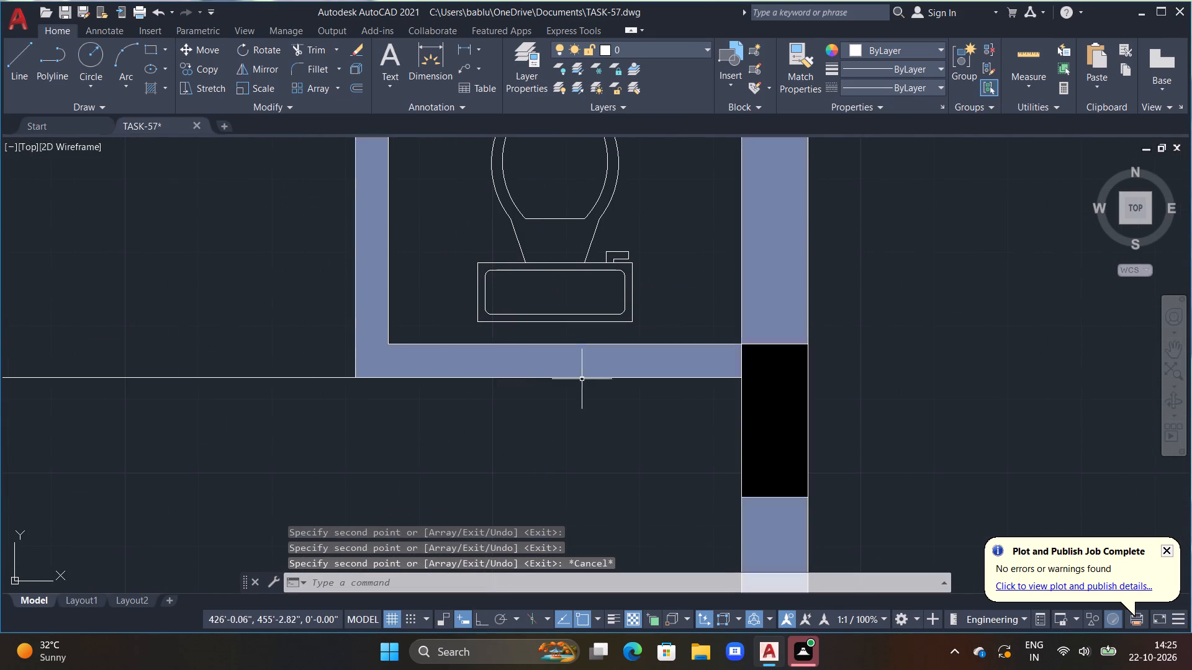
Shift the toilet block in the 4'X7' toilet down so its tank sits against the lower wall.
click(623, 322)
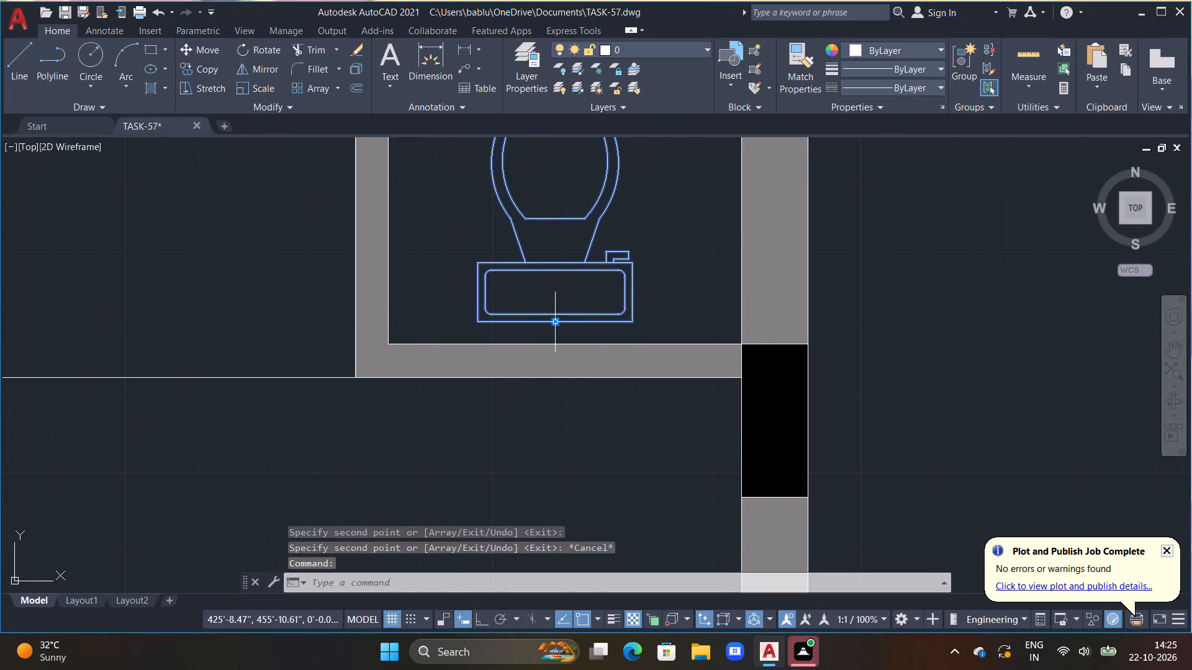
drag(556, 323, 558, 329)
click(549, 342)
scroll(558, 421, down, 2)
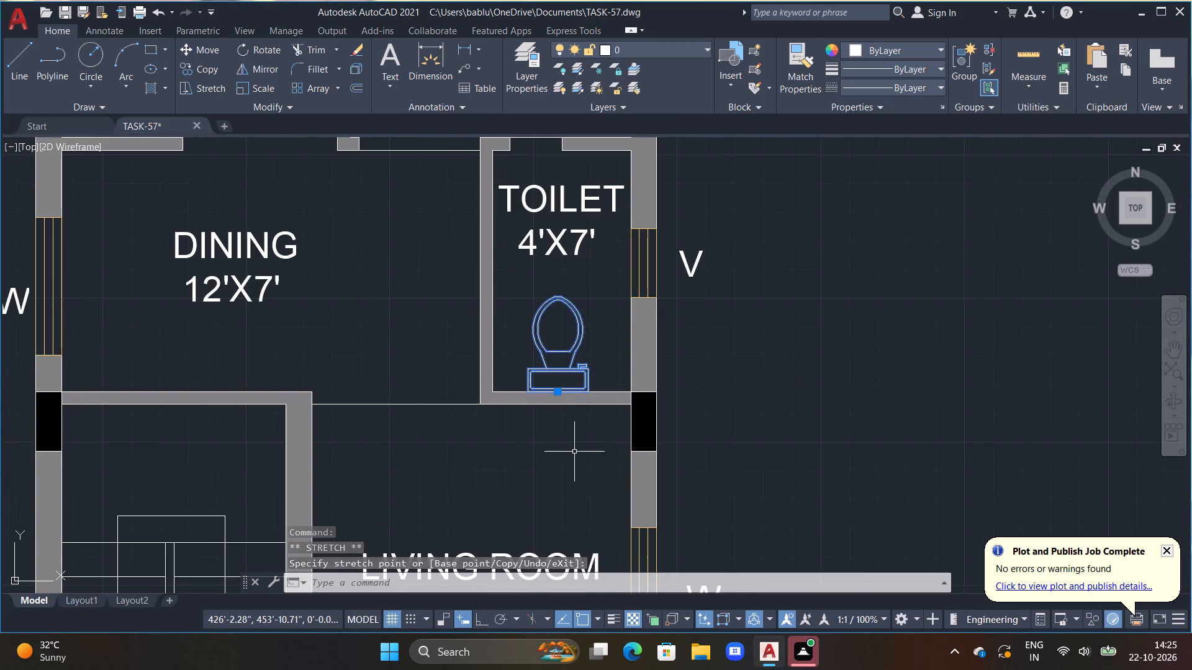
key(Escape)
Shift the toilet block in the upper 6'X4' toilet down so its tank sits against the lower wall.
middle_drag(571, 460, 537, 316)
scroll(539, 350, up, 1)
scroll(556, 344, down, 3)
middle_drag(550, 483, 560, 316)
scroll(548, 359, up, 1)
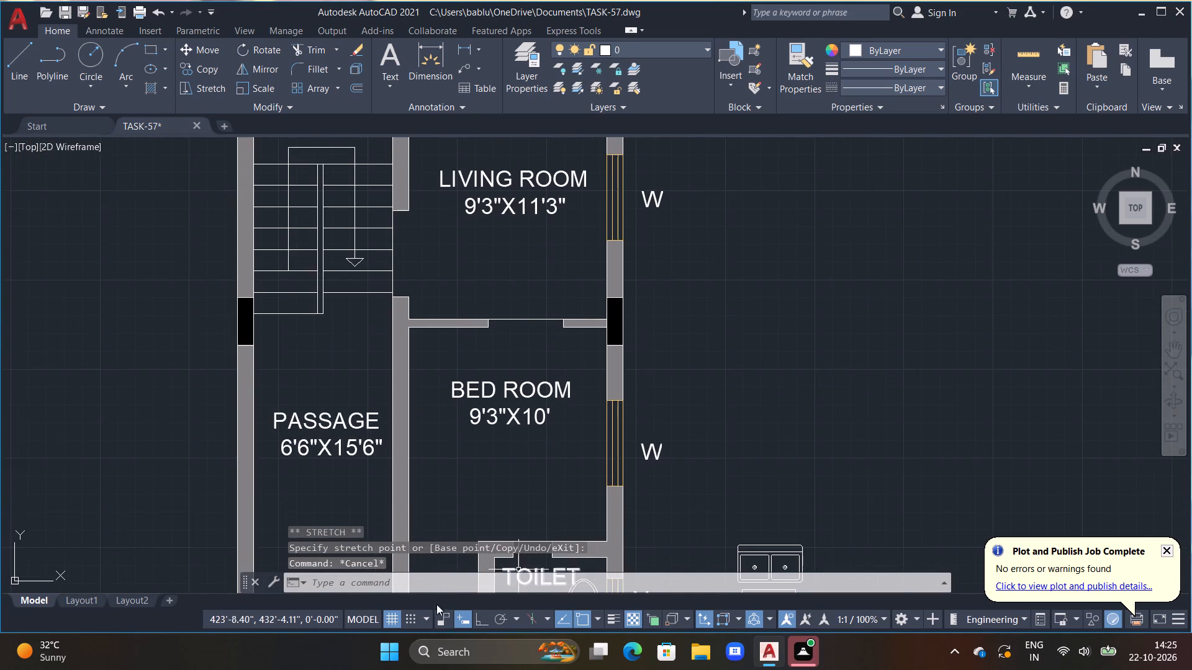
middle_drag(435, 568, 512, 390)
scroll(512, 390, up, 1)
middle_drag(630, 480, 325, 262)
scroll(325, 262, up, 1)
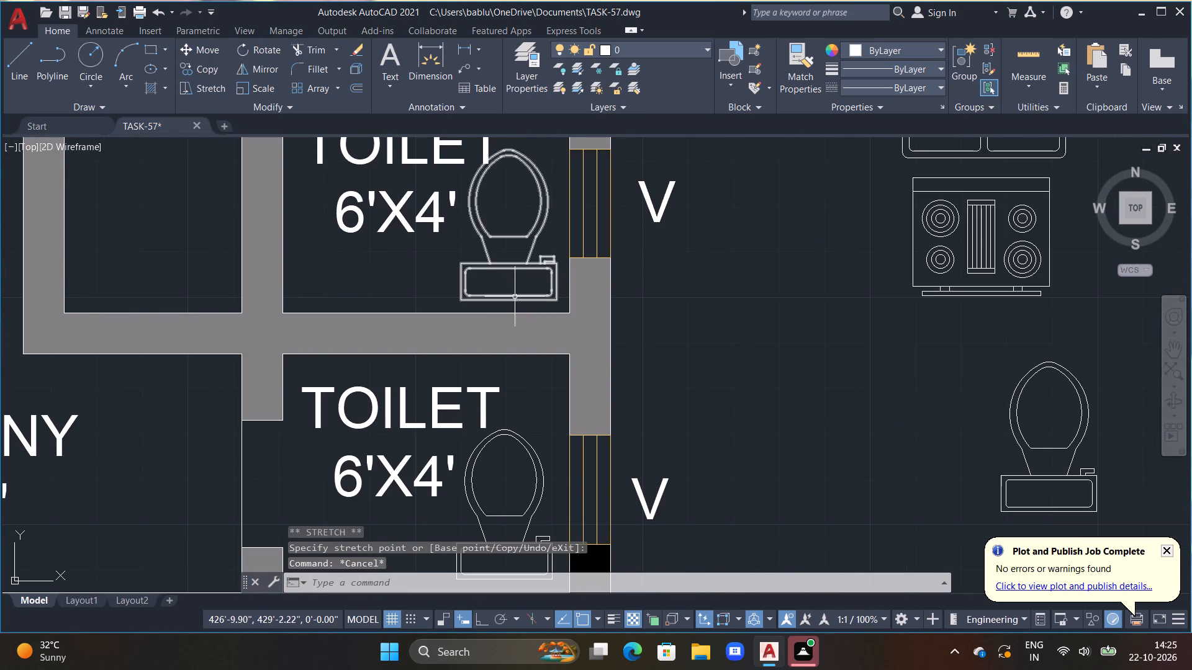
click(510, 297)
click(504, 297)
click(506, 303)
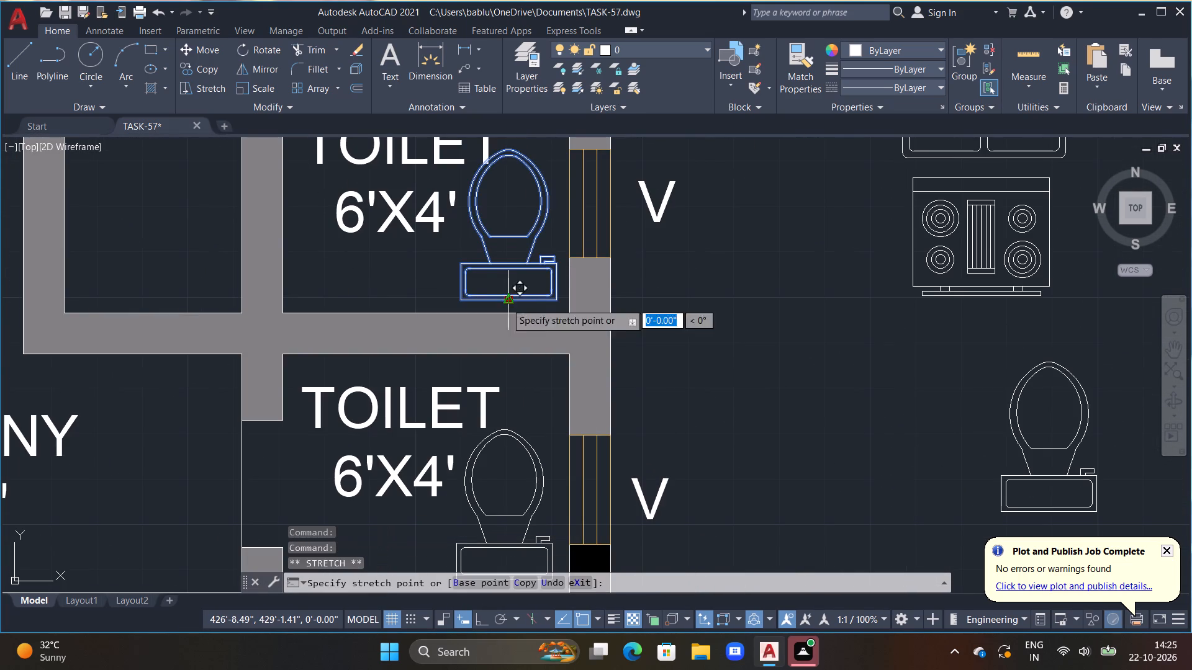
click(506, 312)
scroll(518, 413, down, 3)
key(Escape)
Shift the toilet block in the 6'X4' toilet beside the balcony down so its tank meets the bottom outer wall.
middle_drag(518, 458, 499, 354)
key(Escape)
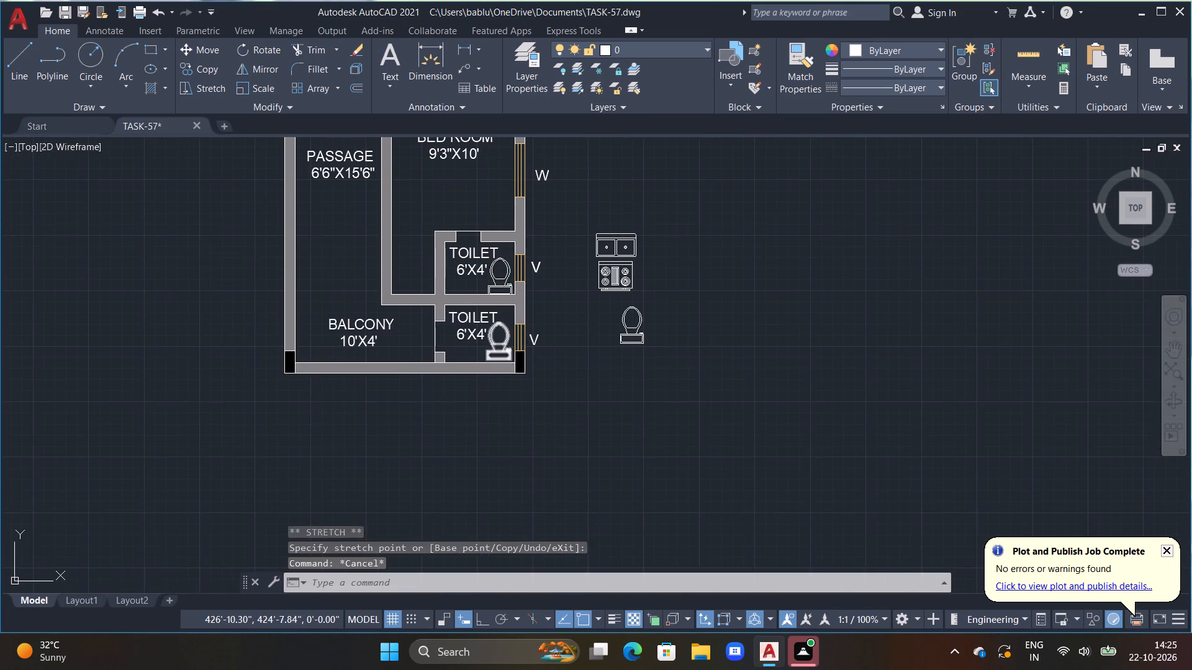
scroll(502, 351, up, 2)
scroll(492, 403, up, 1)
click(493, 352)
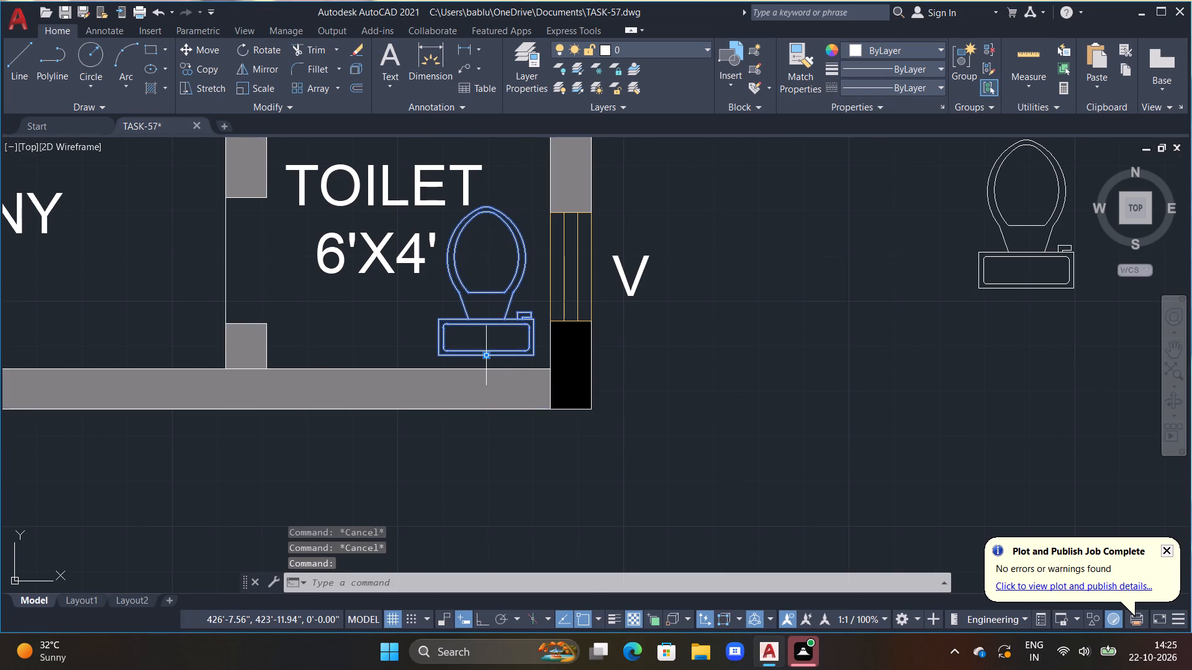
click(484, 355)
click(484, 366)
key(Escape)
Erase the spare toilet block outside the plan.
scroll(774, 350, down, 3)
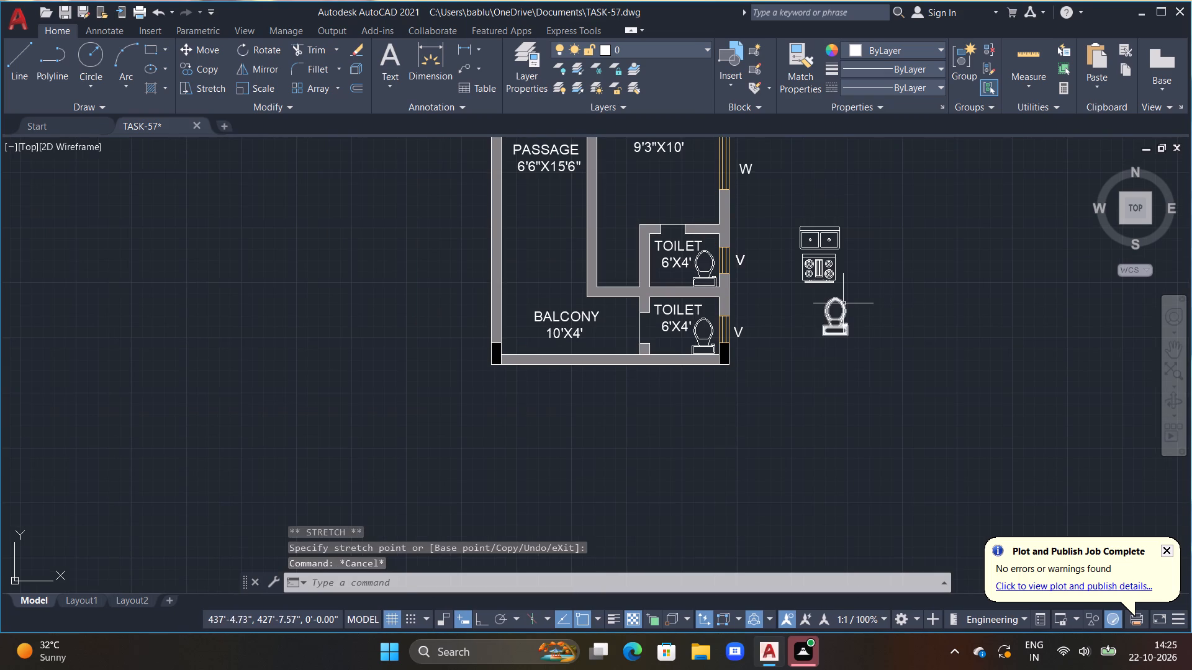
drag(843, 302, 887, 382)
key(Delete)
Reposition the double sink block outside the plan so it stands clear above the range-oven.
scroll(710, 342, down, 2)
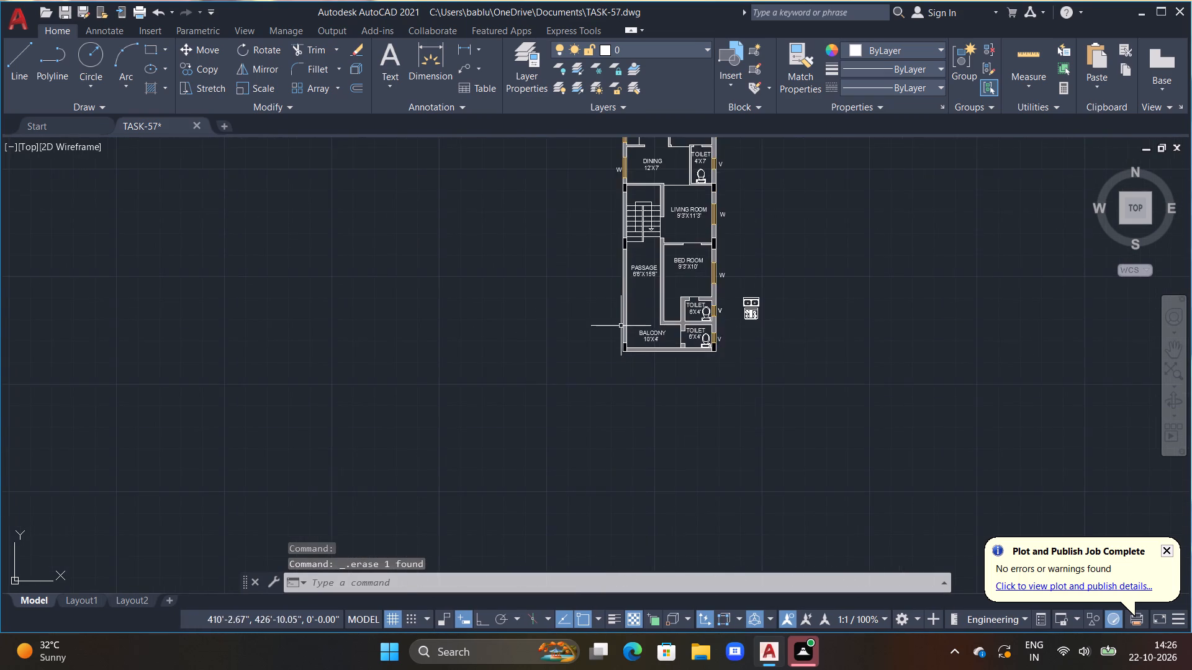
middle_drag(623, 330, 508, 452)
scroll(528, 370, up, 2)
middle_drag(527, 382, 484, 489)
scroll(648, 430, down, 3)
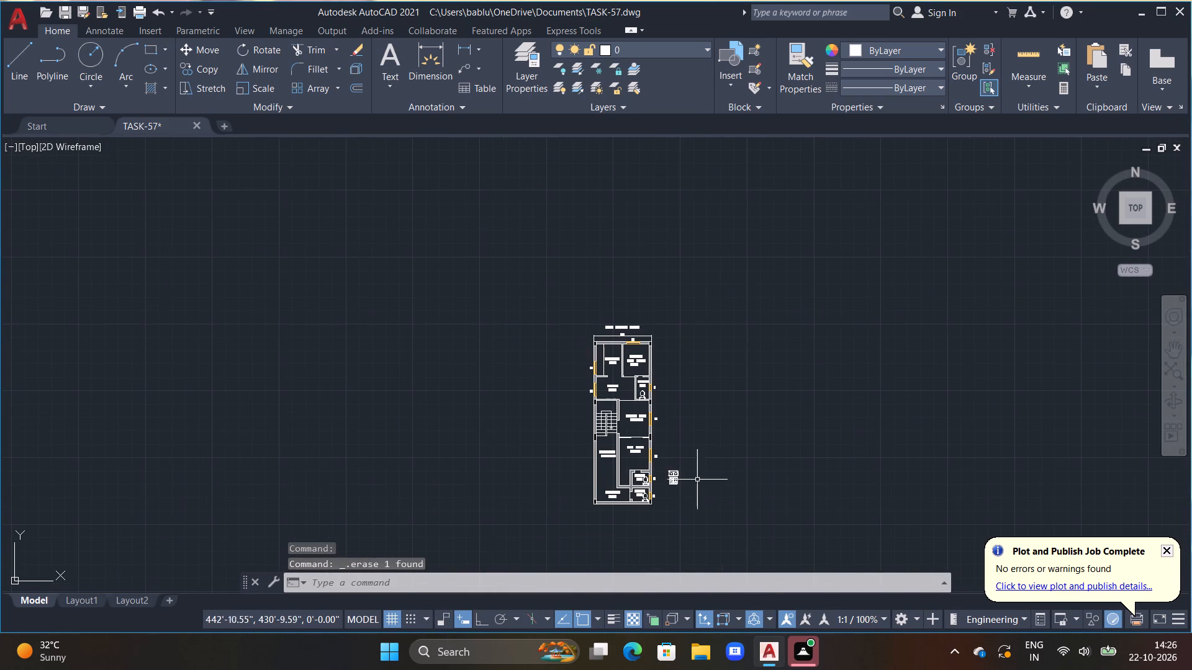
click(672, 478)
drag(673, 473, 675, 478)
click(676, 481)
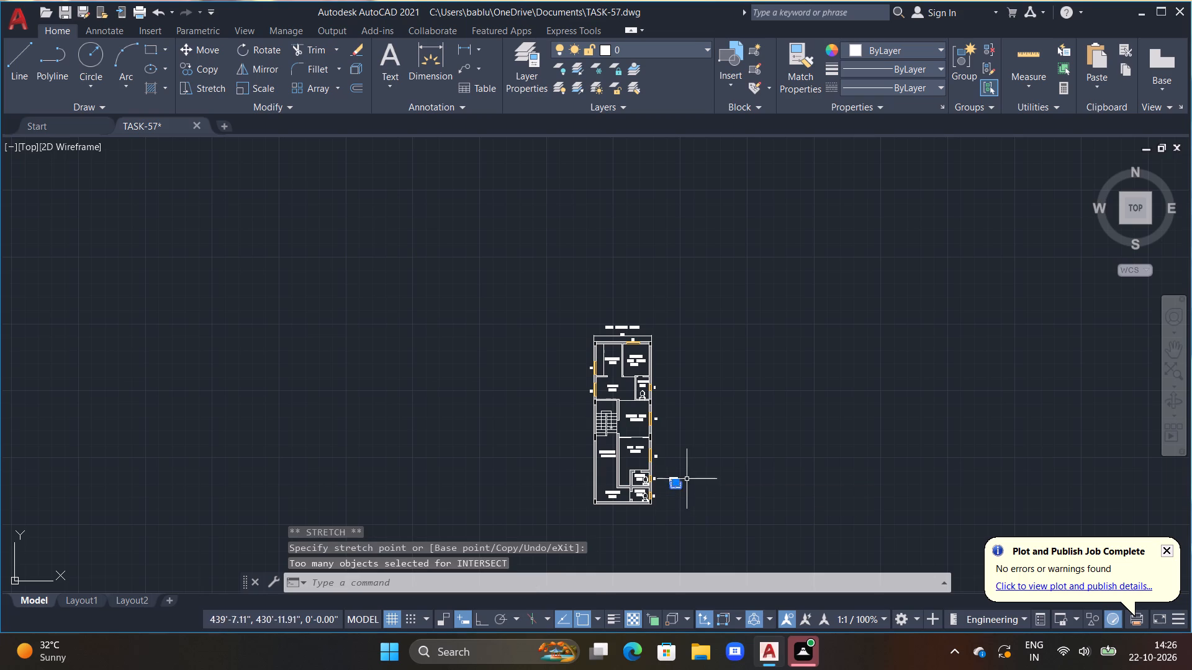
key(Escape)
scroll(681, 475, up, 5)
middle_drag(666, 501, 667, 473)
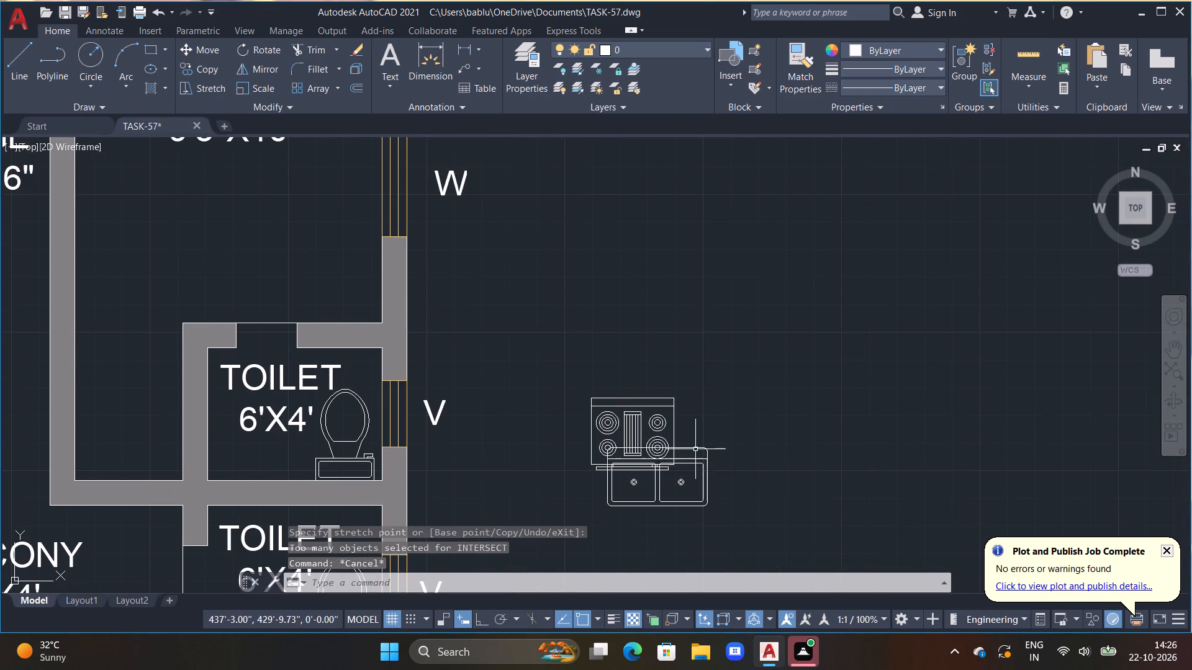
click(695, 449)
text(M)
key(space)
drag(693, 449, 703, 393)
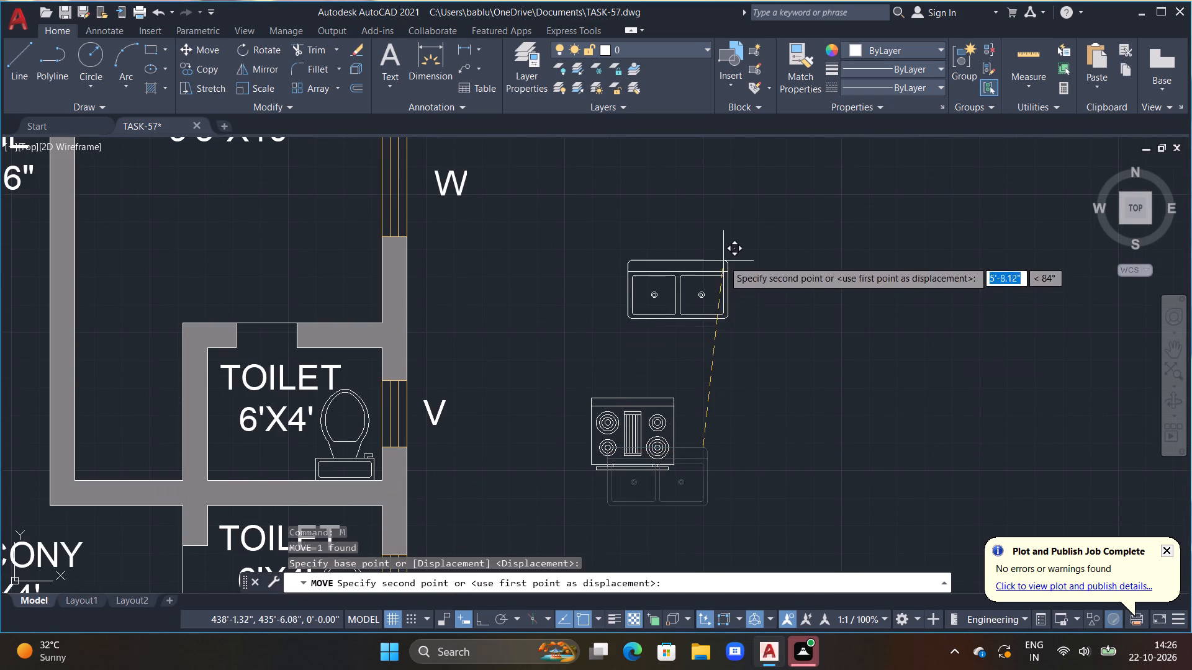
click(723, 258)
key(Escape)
Rotate the double sink block outside the plan by 90° with Ortho on.
scroll(638, 359, down, 2)
scroll(580, 385, down, 1)
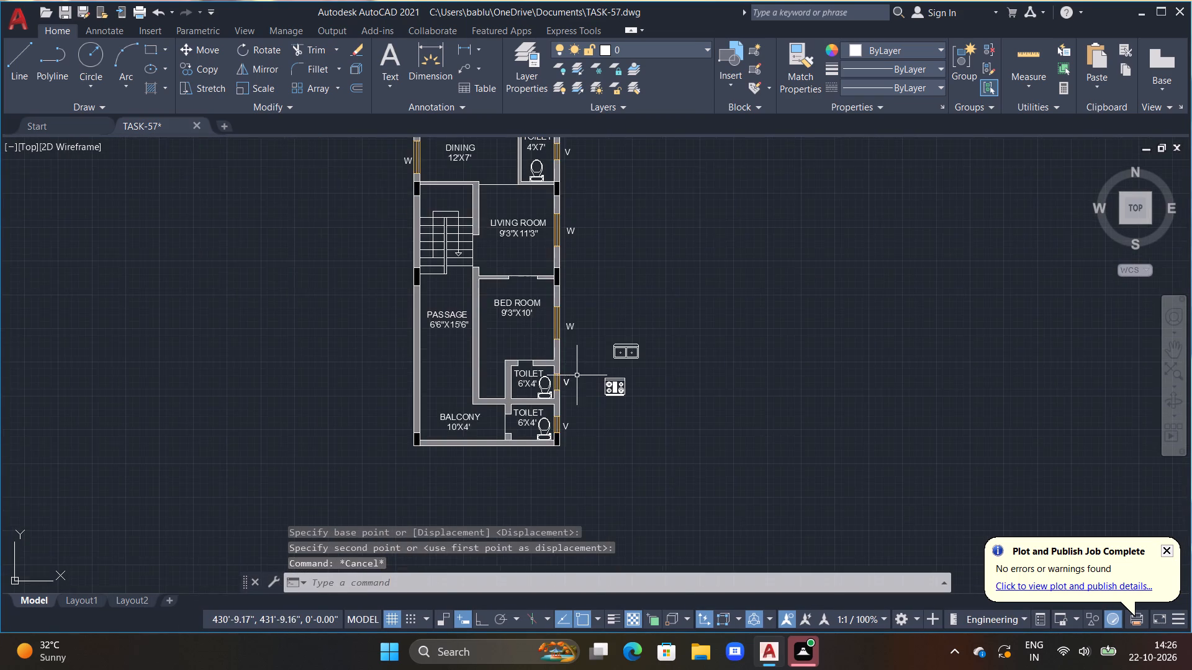
middle_drag(576, 378, 594, 473)
click(643, 443)
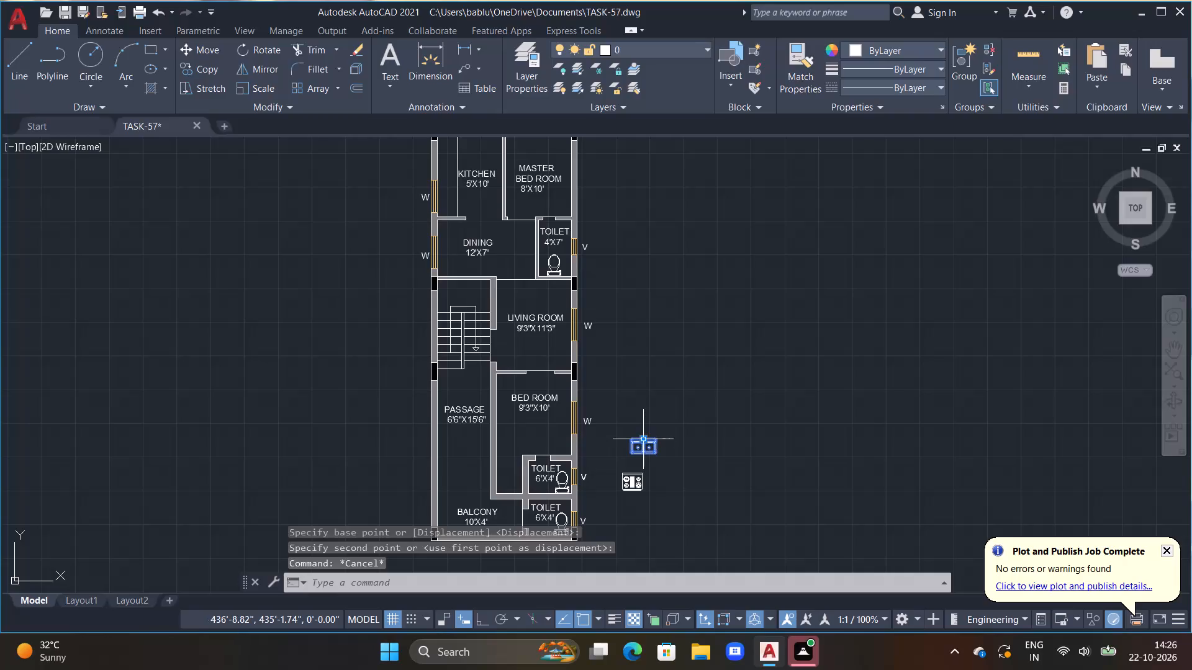
key(r)
key(o)
key(space)
key(F8)
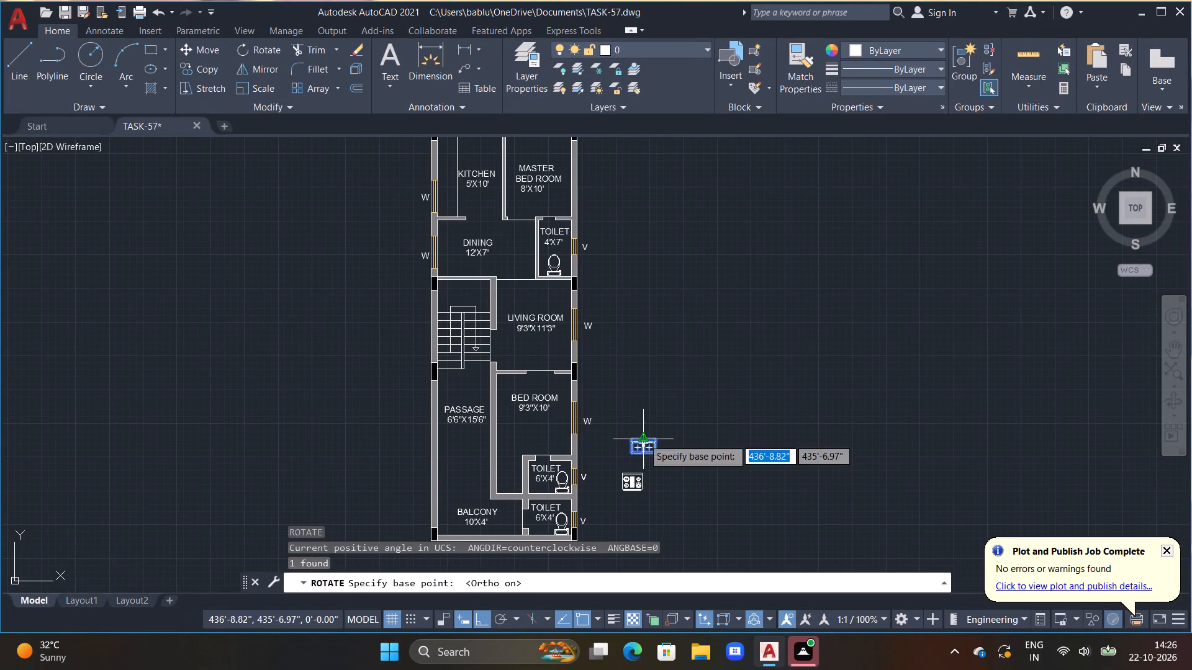
click(643, 439)
click(636, 399)
Move the rotated sink block onto the upper end of the kitchen counter with Ortho off.
click(649, 427)
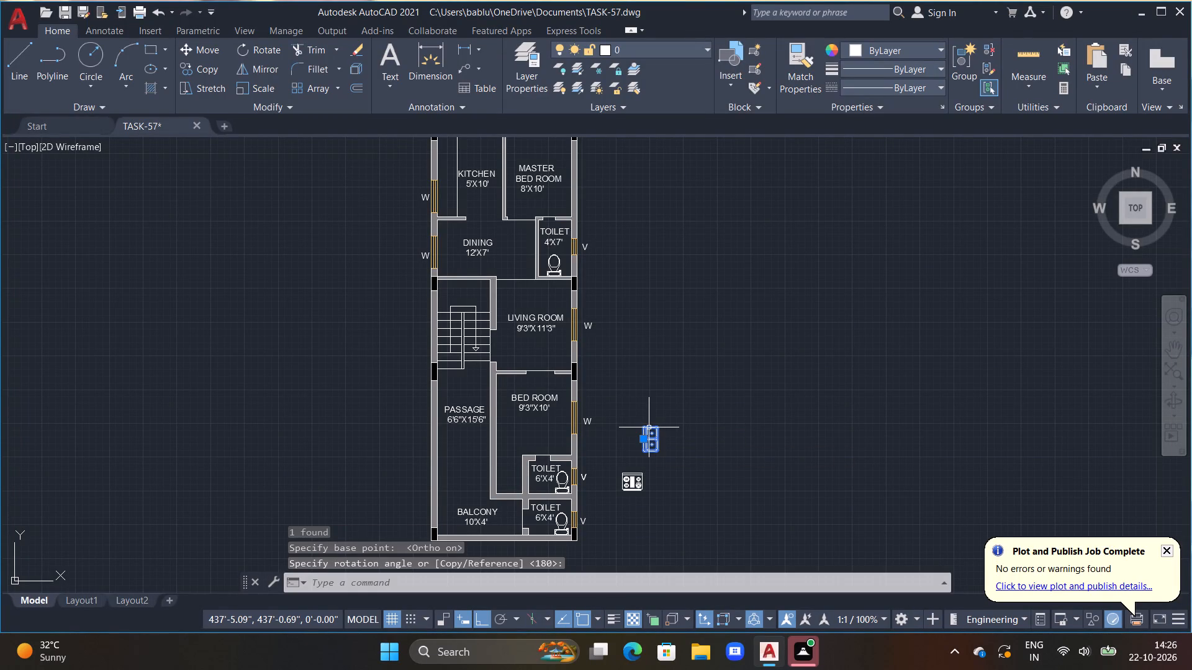
text(M)
key(space)
click(649, 427)
key(F8)
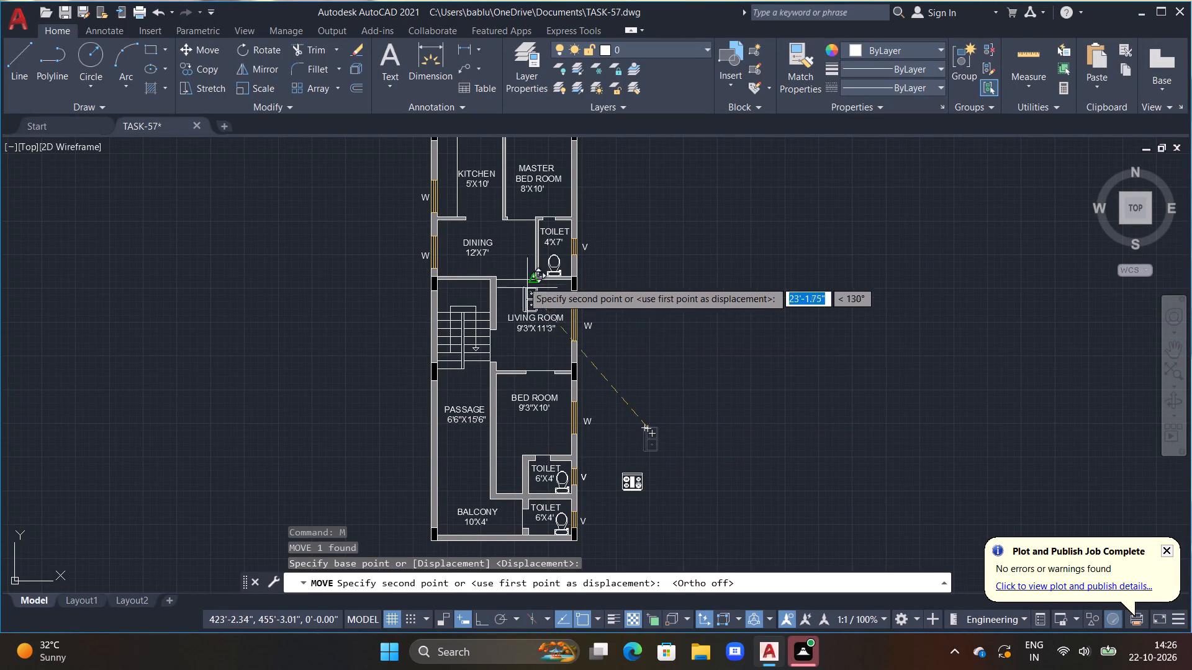
middle_drag(490, 238, 466, 350)
scroll(439, 293, up, 1)
scroll(384, 258, up, 2)
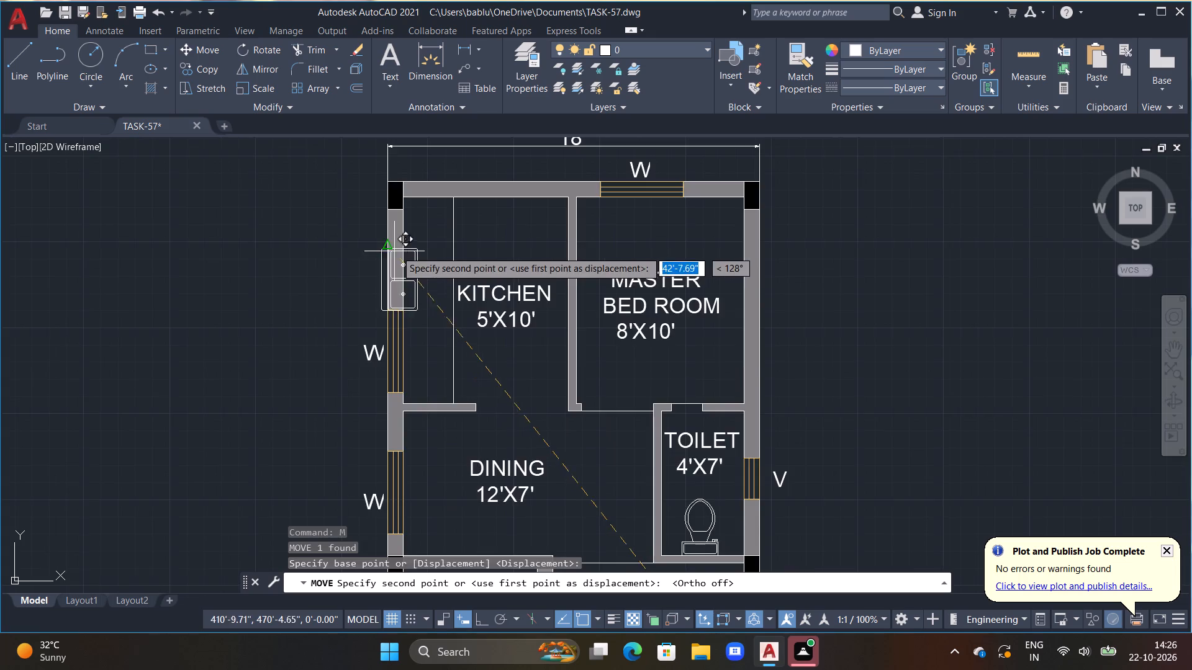
scroll(397, 251, up, 1)
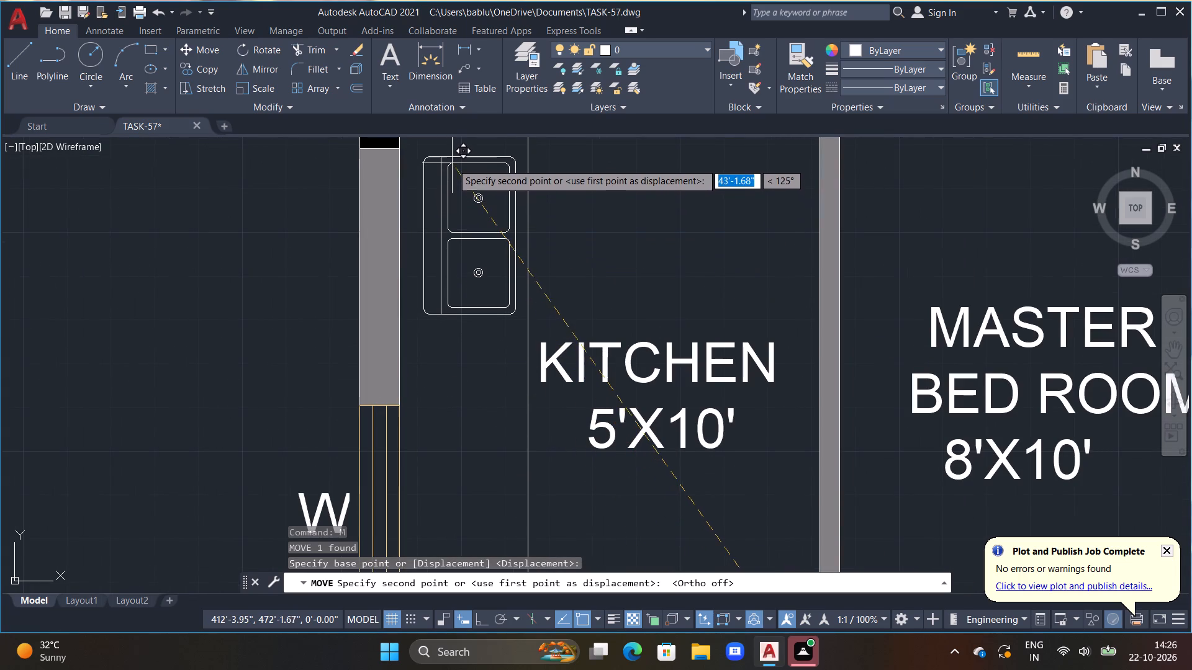
click(452, 163)
key(Escape)
Rotate the range-oven block outside the plan a quarter turn clockwise with Ortho on.
scroll(451, 207, down, 3)
middle_drag(572, 473, 500, 217)
scroll(518, 269, down, 1)
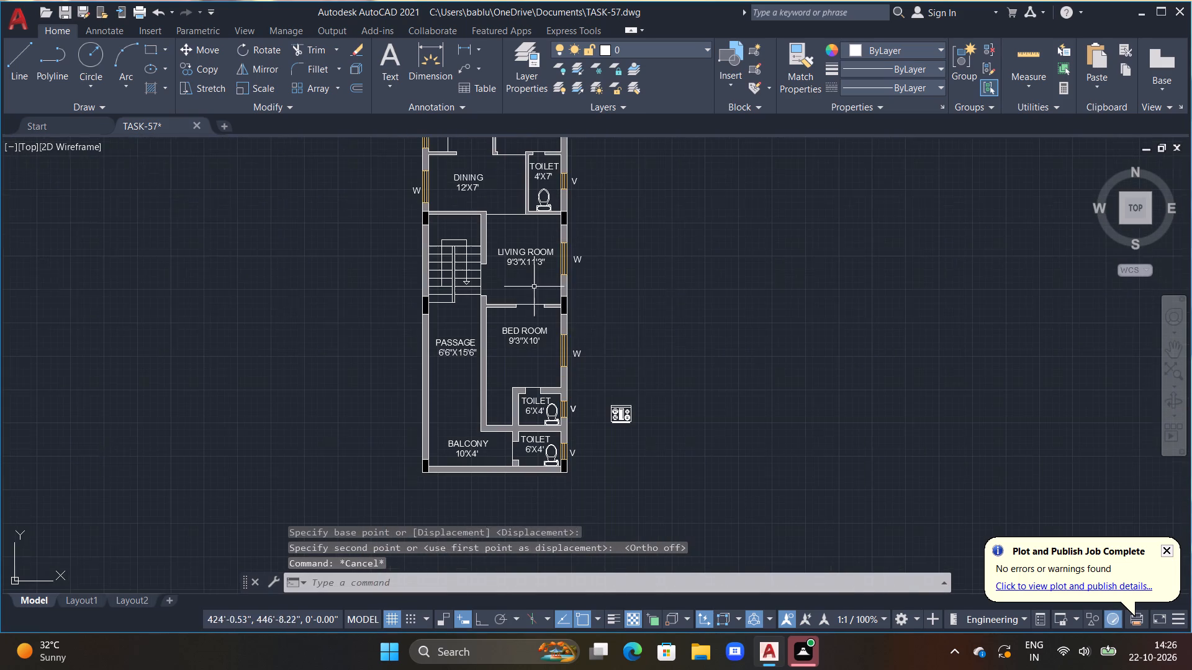
click(609, 407)
text(RO)
key(space)
key(F8)
drag(609, 407, 607, 413)
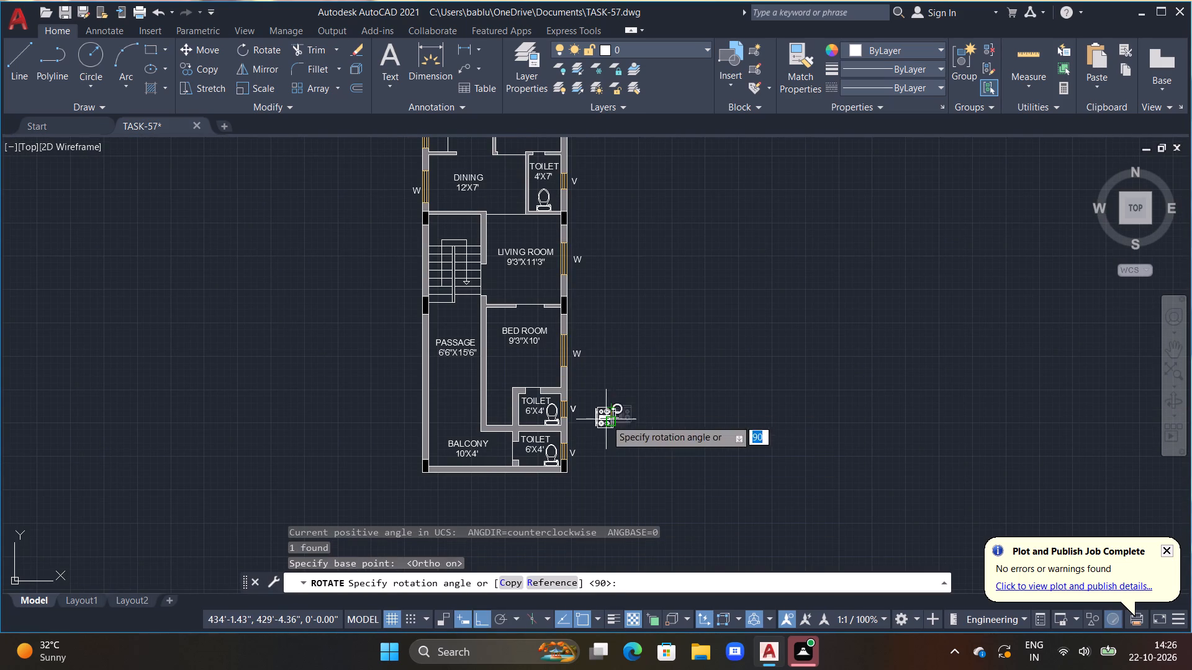
click(607, 440)
Move the rotated range-oven onto the lower end of the kitchen counter beside the window, with Ortho off.
click(602, 408)
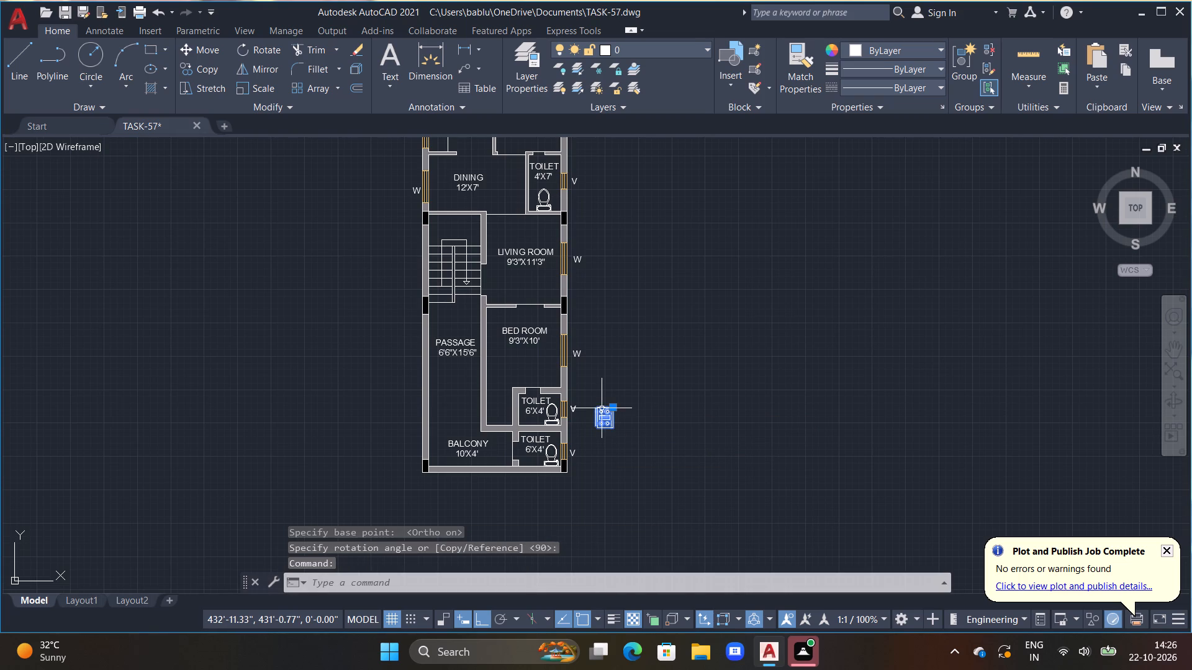
text(M)
key(space)
click(602, 408)
key(F8)
middle_drag(510, 274, 601, 546)
scroll(521, 290, up, 1)
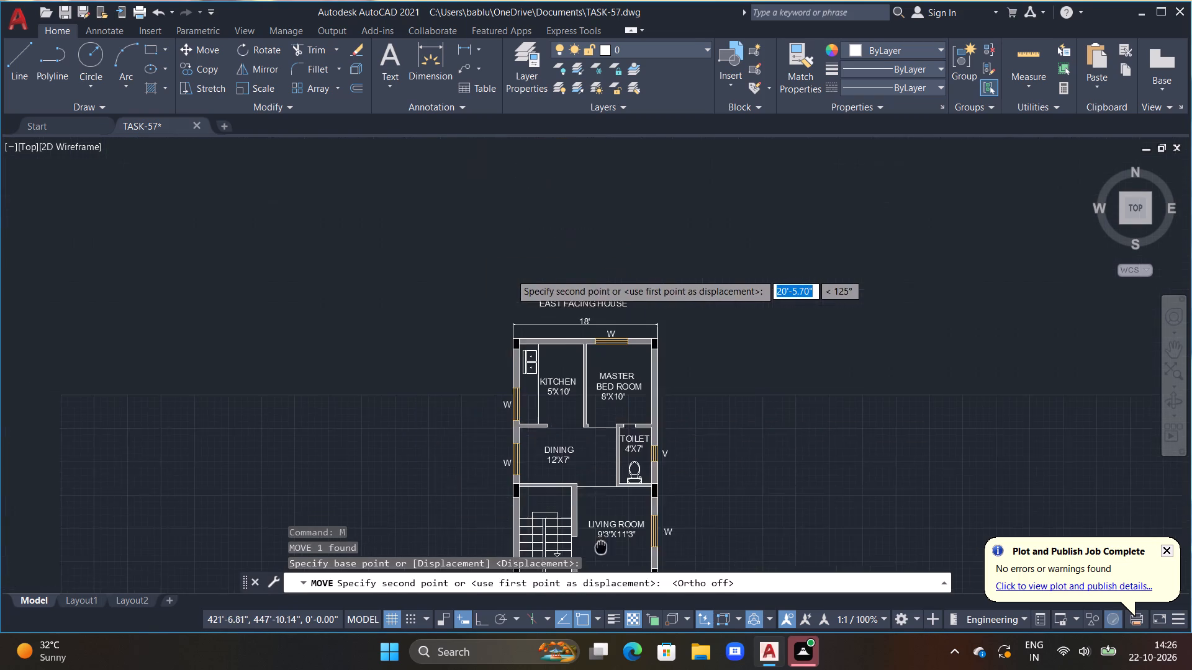
middle_drag(601, 546, 593, 532)
scroll(538, 393, up, 3)
scroll(470, 354, up, 2)
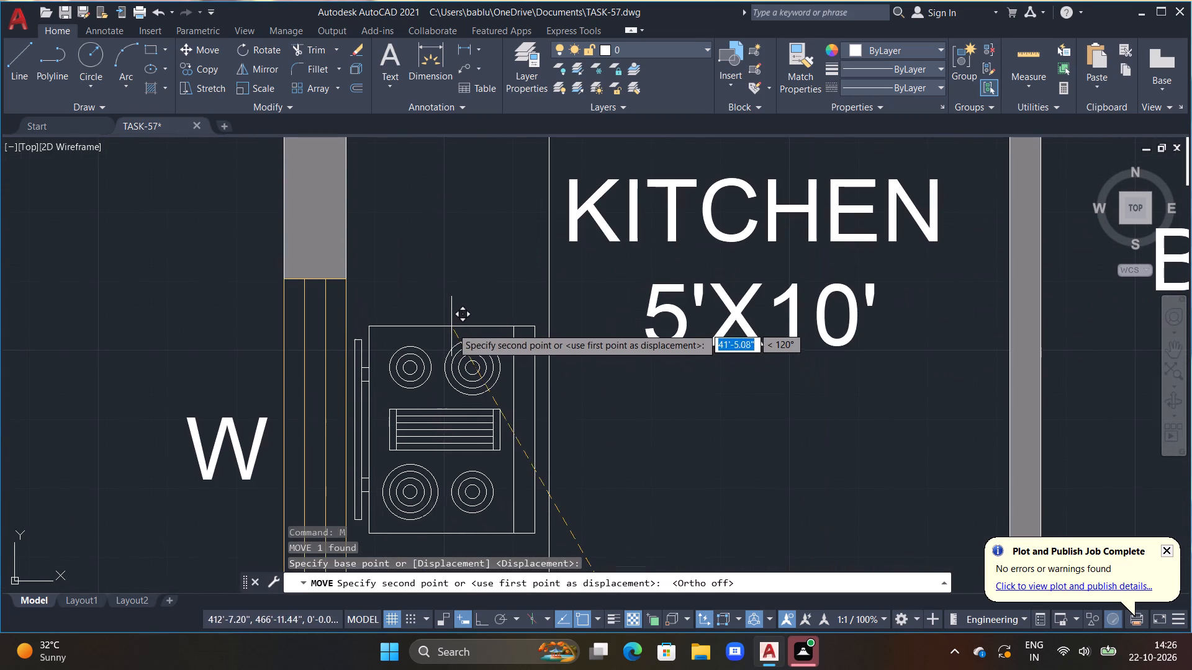
middle_drag(453, 334, 471, 228)
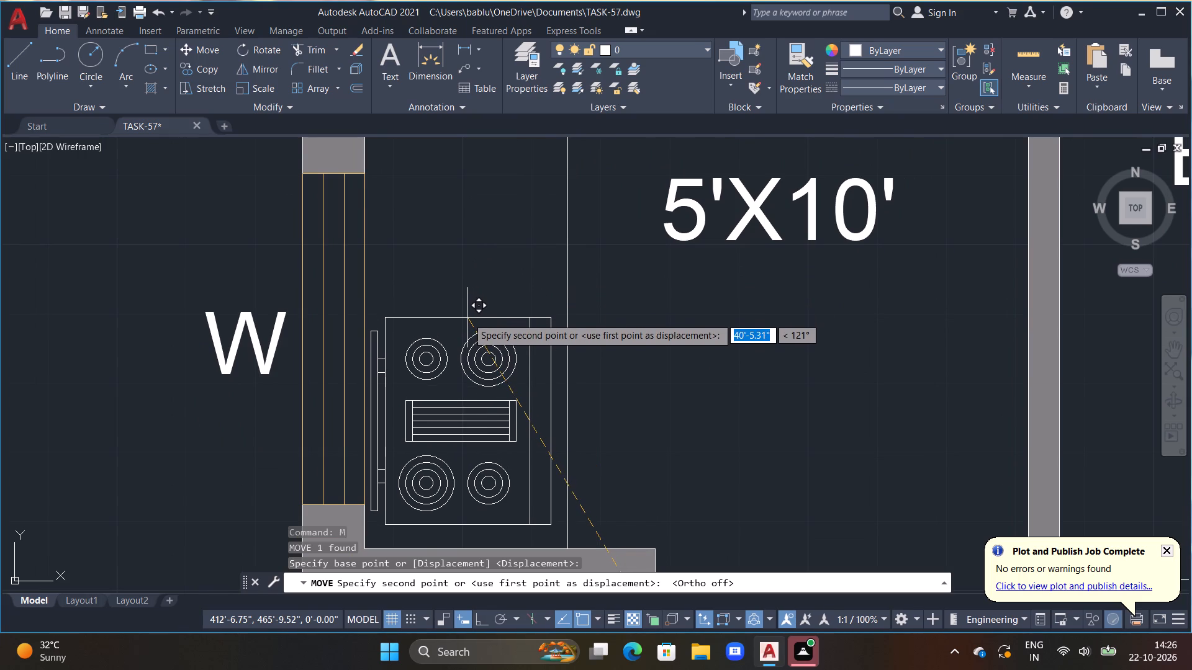
click(467, 318)
key(Escape)
Review the whole floor plan, checking the fixture placement in the kitchen and toilets and the room labels.
scroll(476, 311, down, 4)
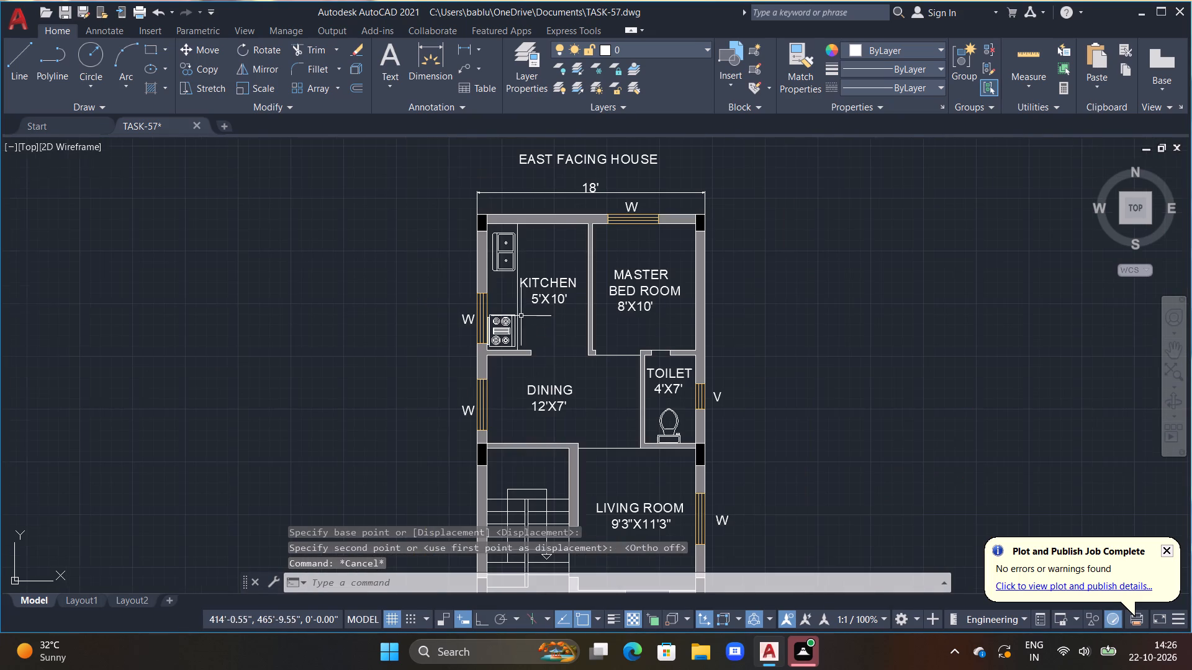
scroll(576, 407, down, 1)
middle_drag(601, 419, 593, 406)
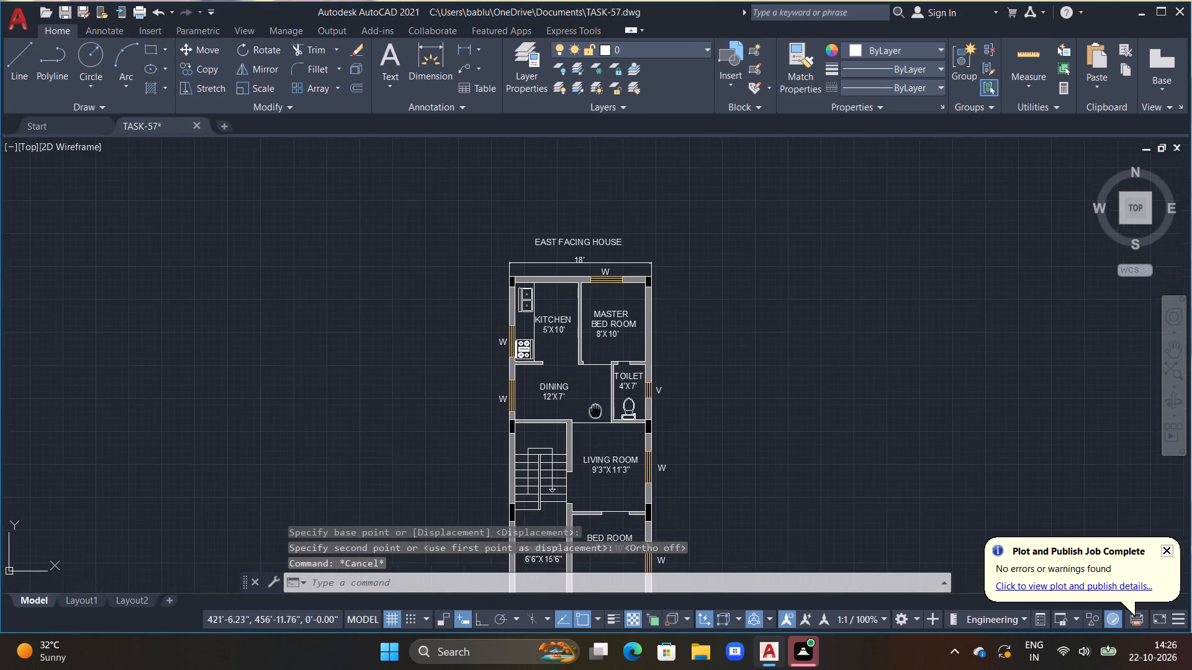
middle_drag(593, 406, 537, 267)
middle_drag(551, 382, 535, 346)
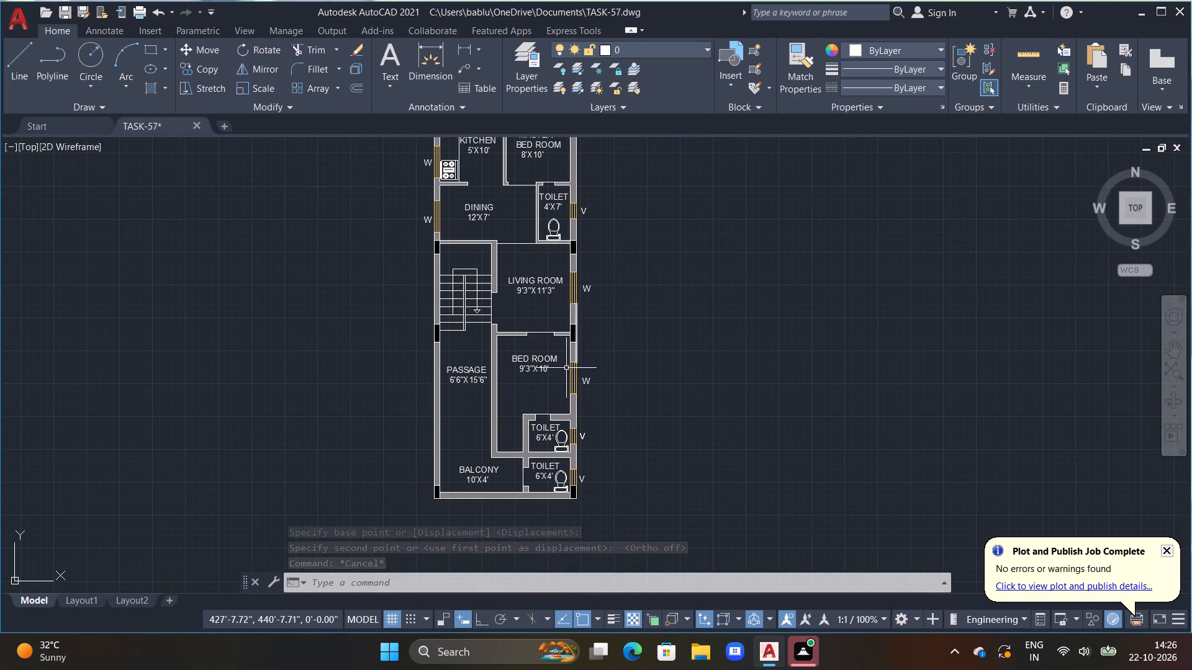
middle_drag(566, 370, 565, 354)
scroll(482, 476, up, 1)
scroll(510, 446, down, 1)
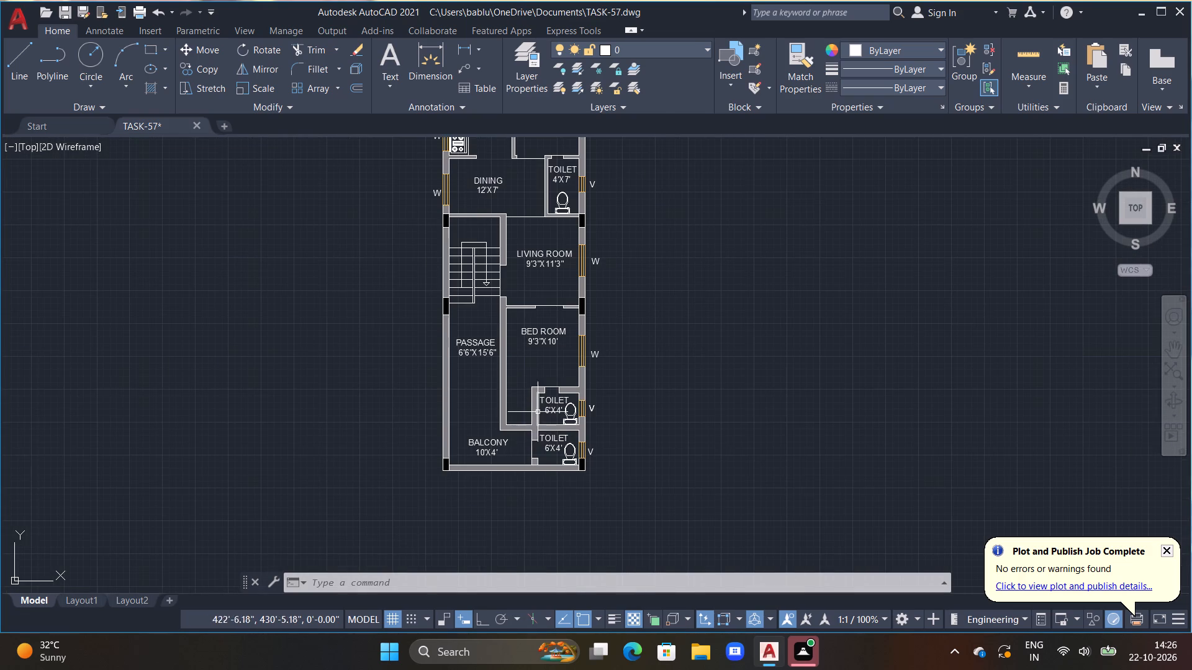
middle_drag(541, 412, 443, 498)
middle_drag(417, 359, 485, 516)
scroll(459, 282, up, 1)
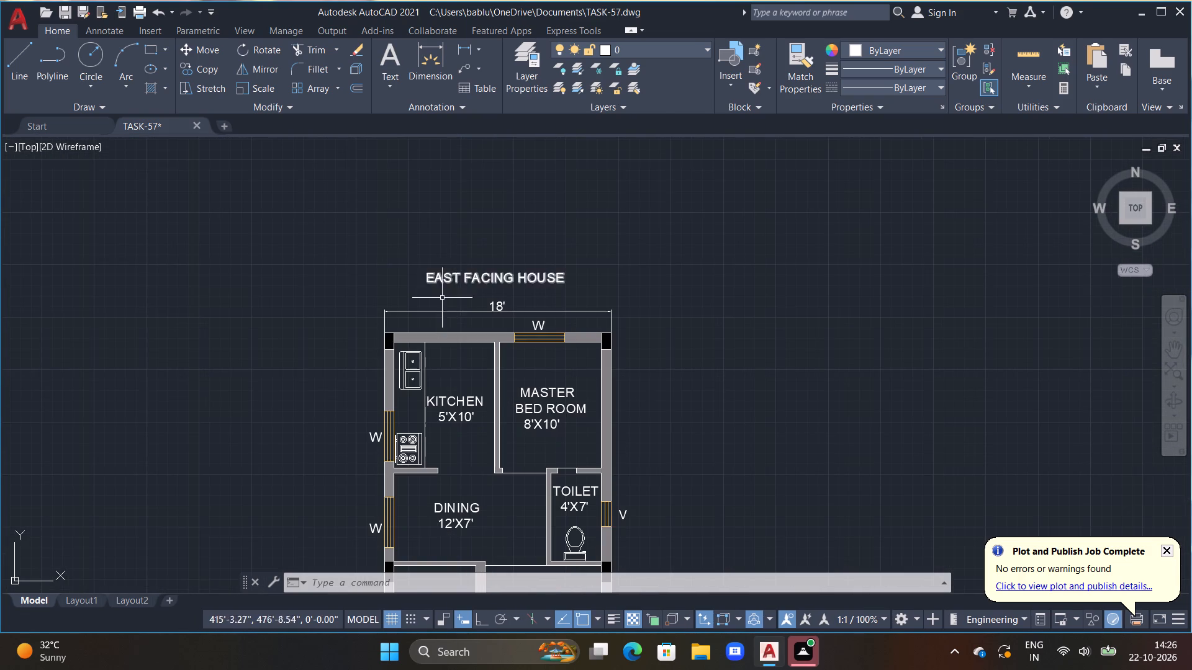
scroll(525, 320, down, 1)
middle_drag(483, 403, 434, 357)
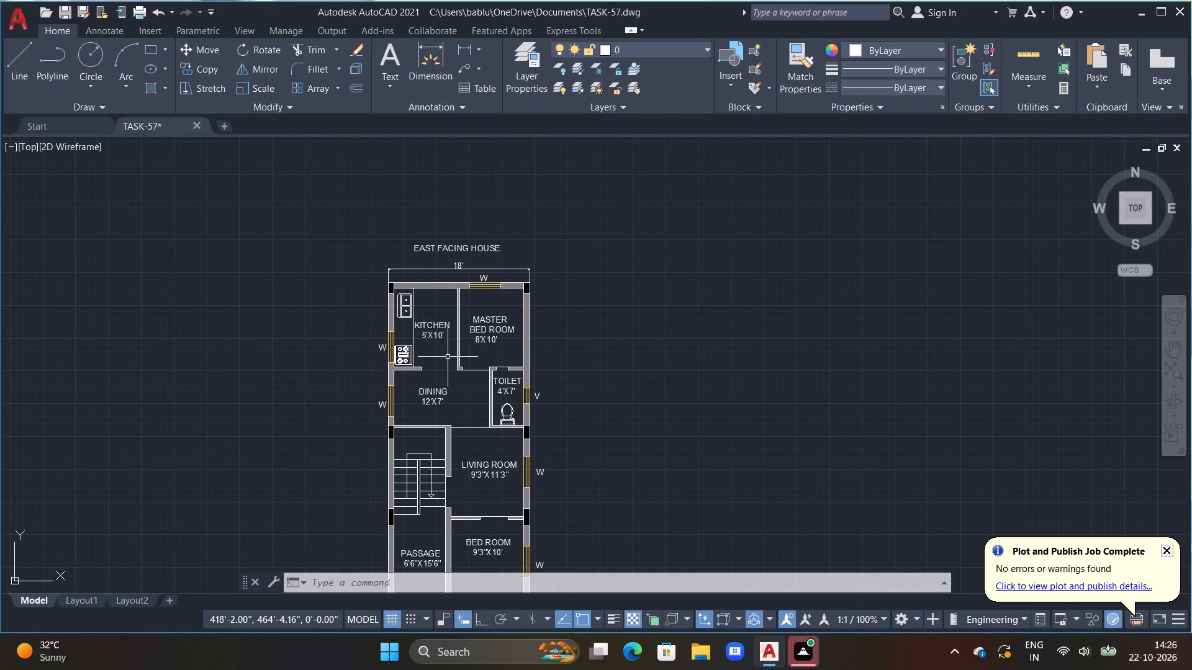
scroll(454, 410, up, 1)
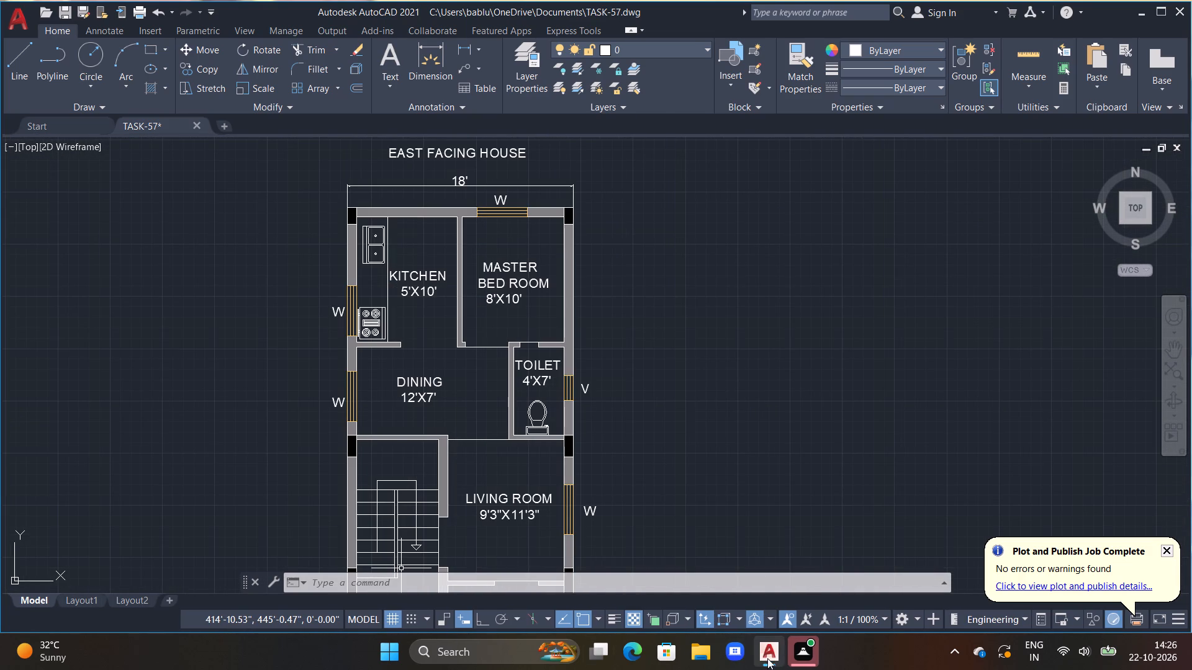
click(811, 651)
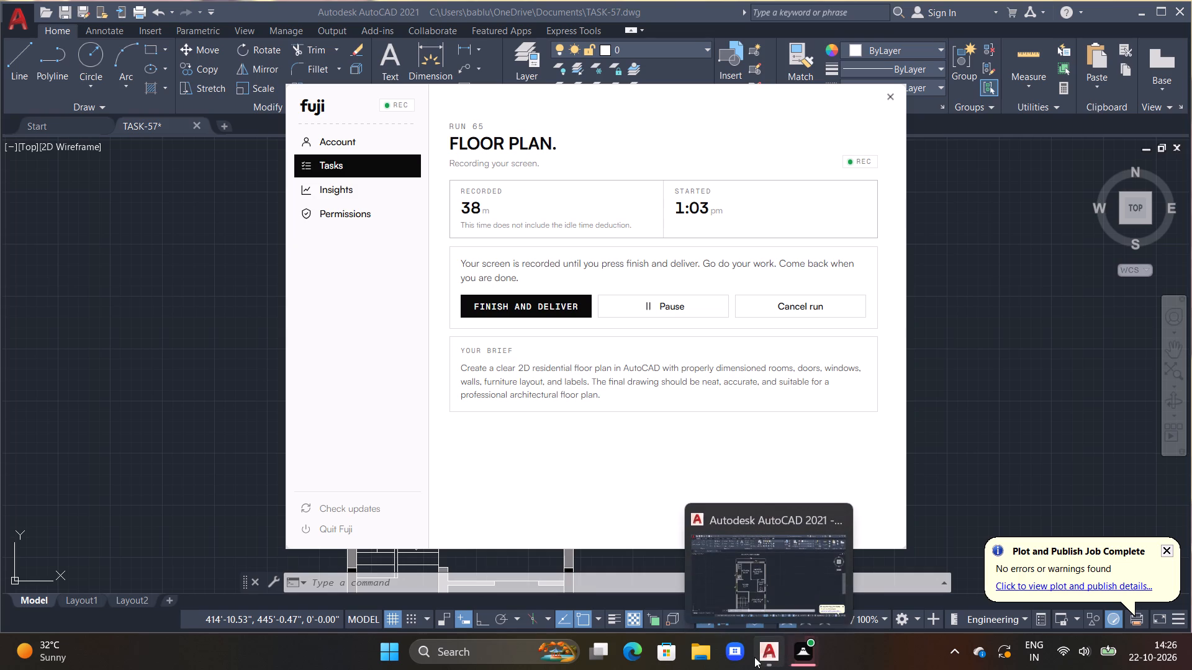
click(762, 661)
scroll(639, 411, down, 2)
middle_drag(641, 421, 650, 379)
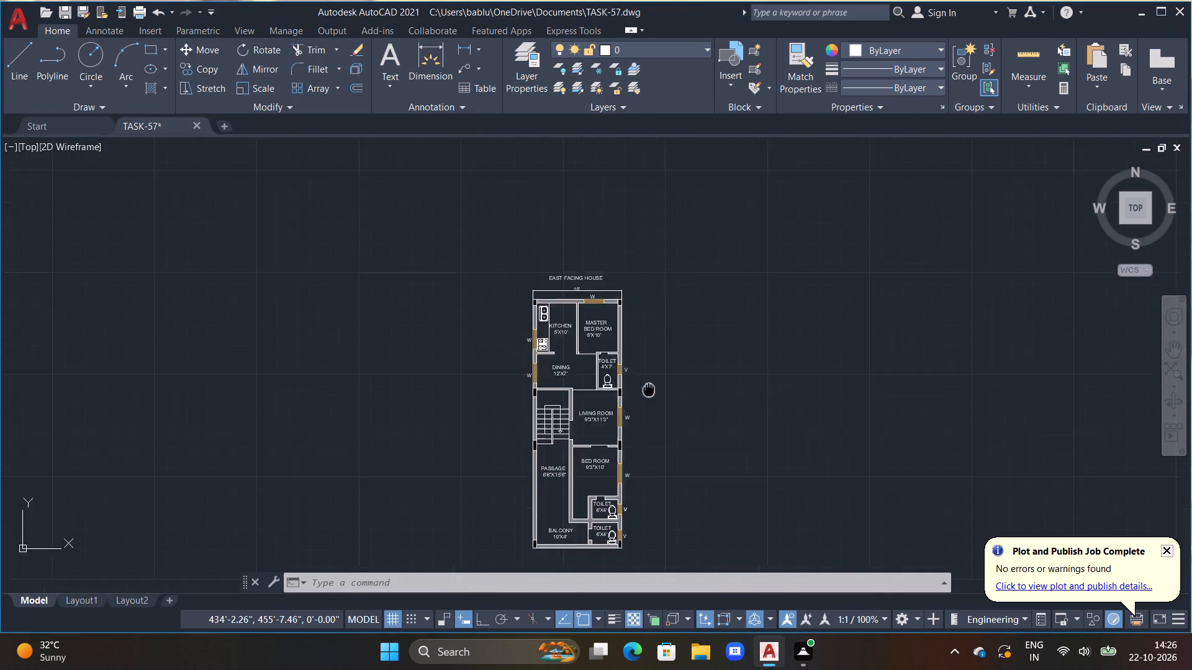
Save the current house plan drawing.
middle_drag(650, 379, 670, 315)
scroll(648, 338, up, 1)
middle_click(656, 375)
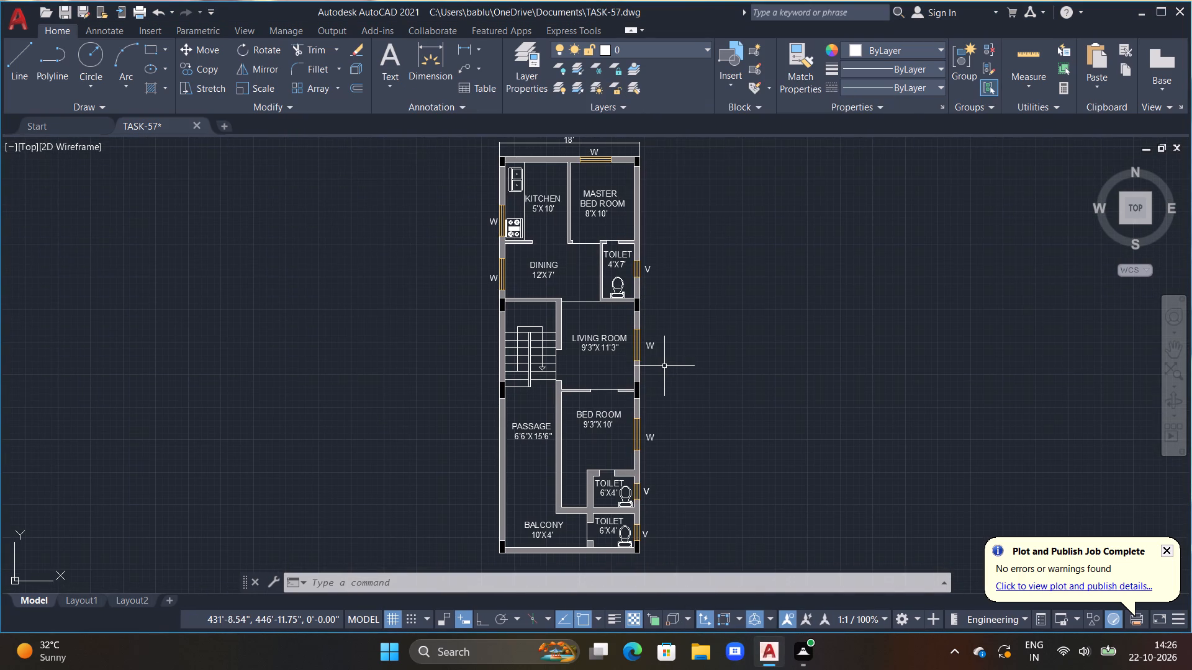
key(ctrl+s)
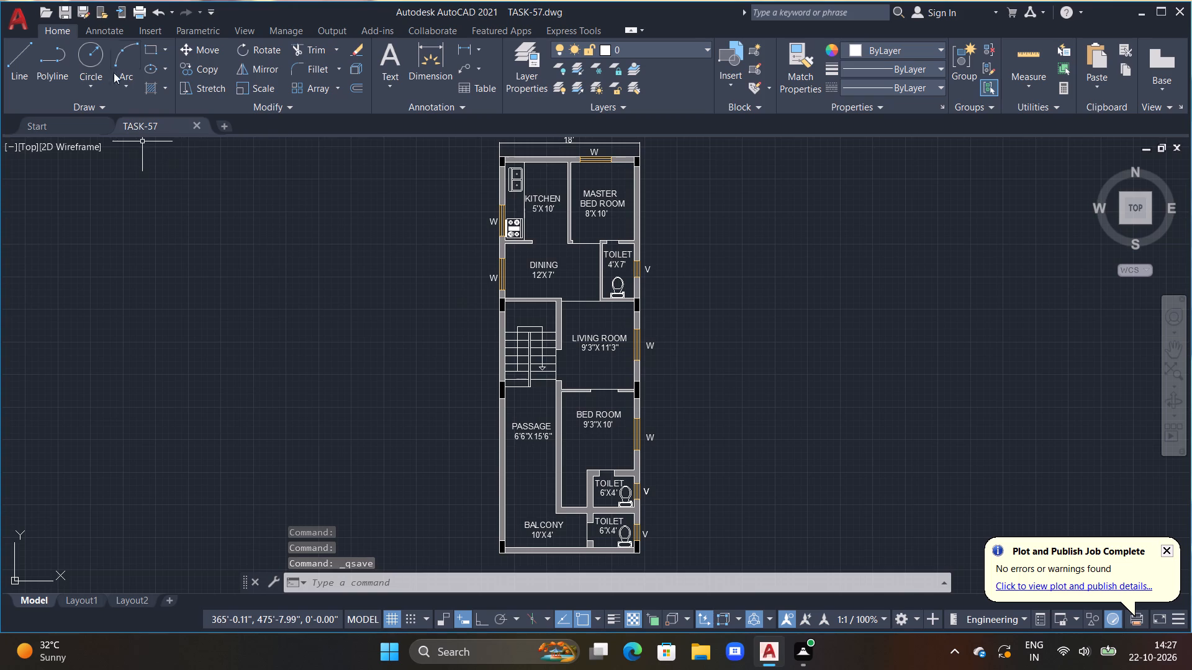
Save the drawing under the new name TASK-58.dwg in Documents.
click(25, 13)
click(71, 204)
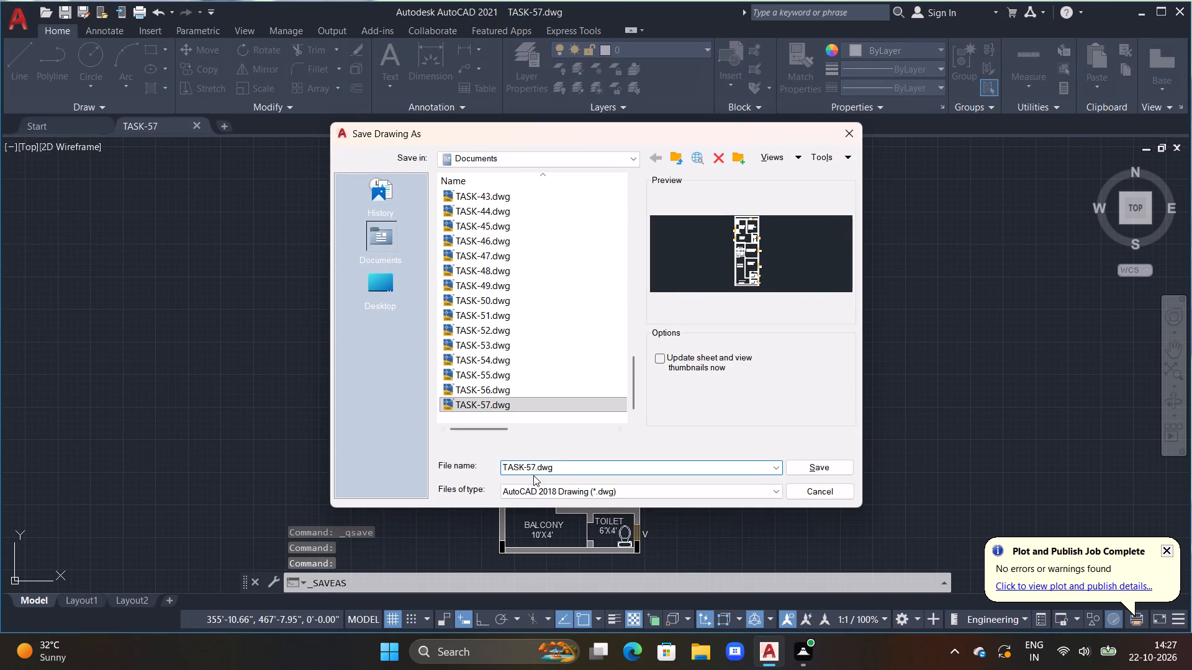
click(536, 469)
key(BackSpace)
key(8)
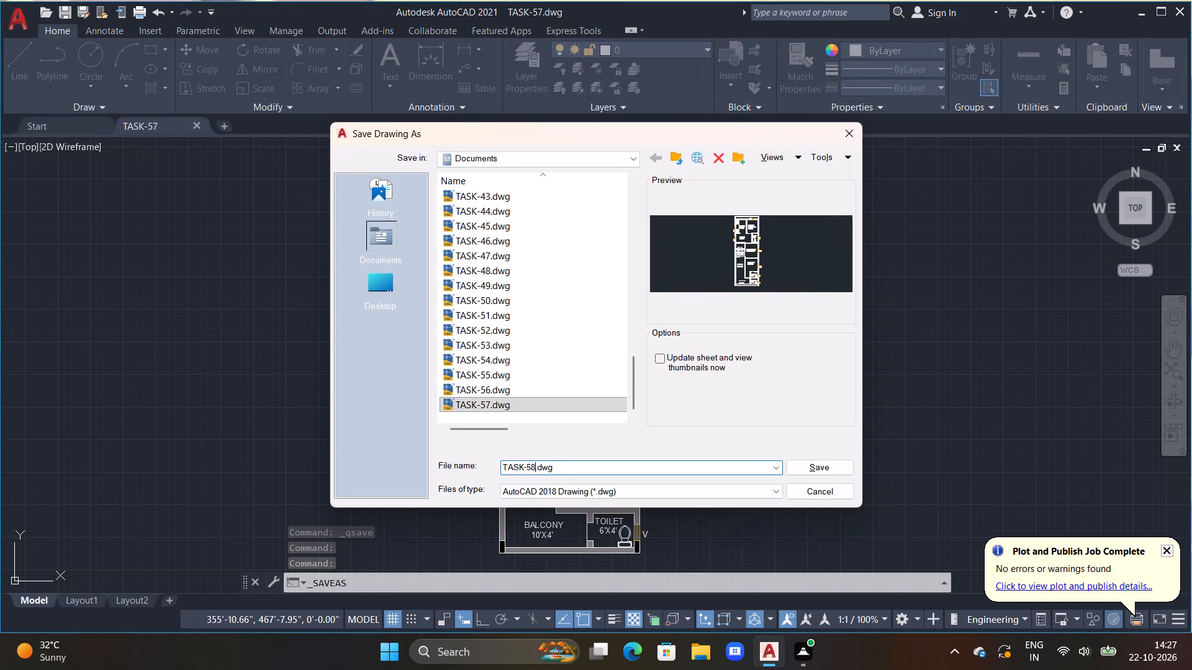
click(818, 465)
Start a plot with the AutoCAD PDF (High Quality Print).pc3 plotter and inches as the plot scale unit.
click(16, 21)
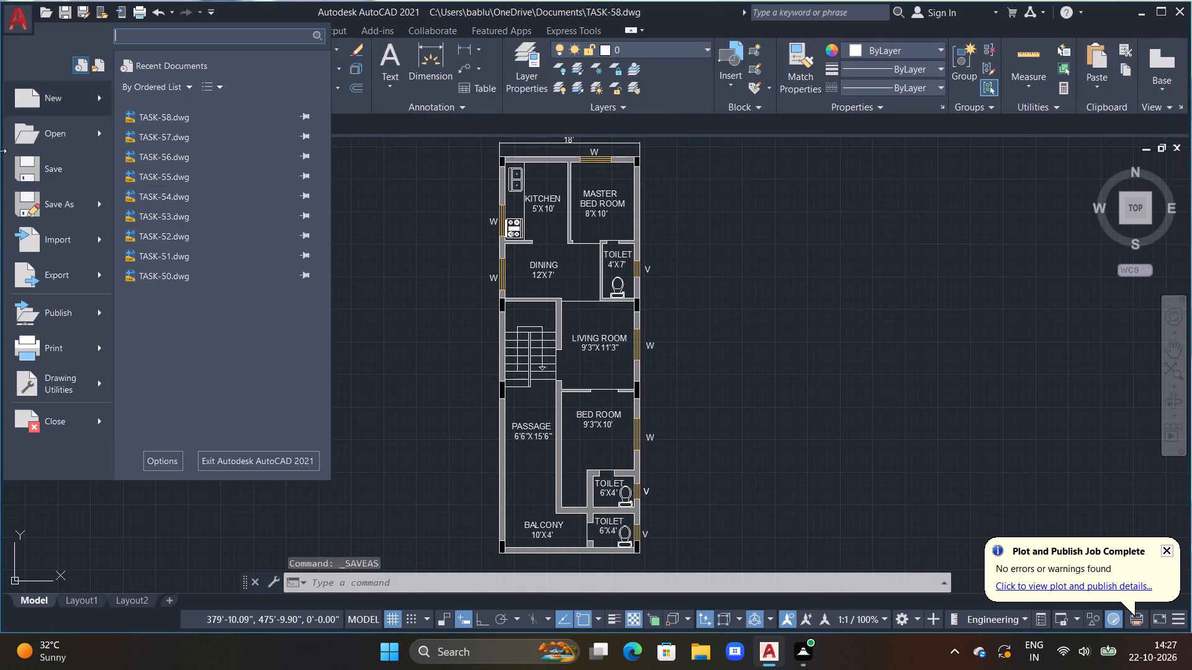
click(36, 347)
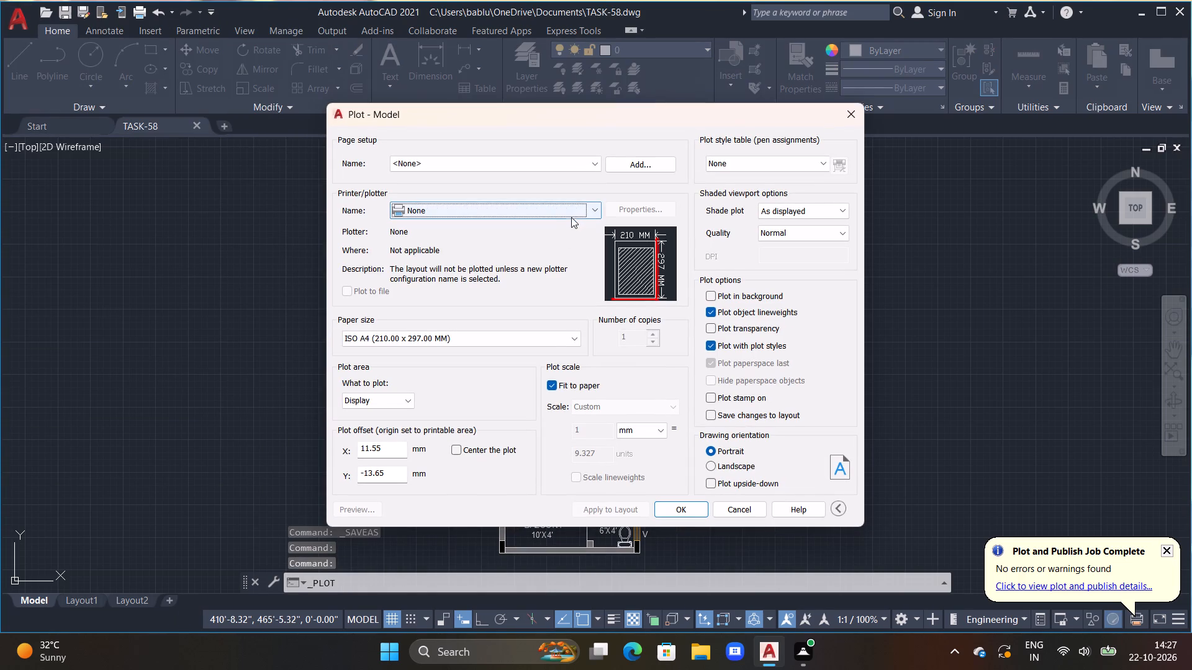
click(594, 207)
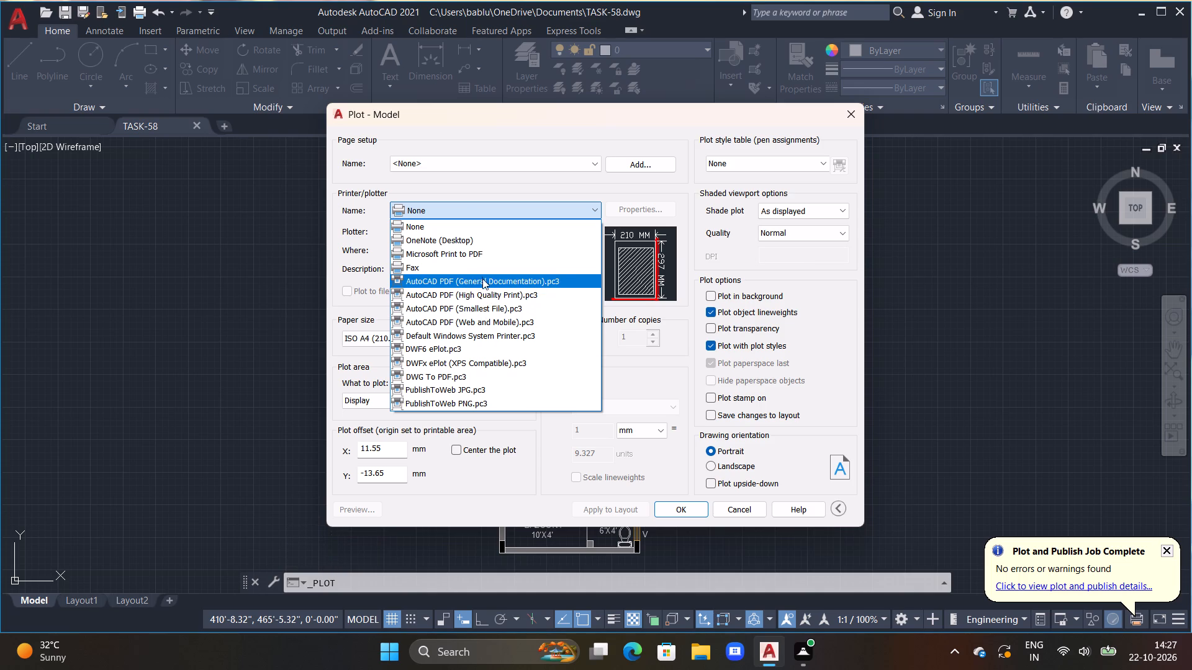
click(493, 300)
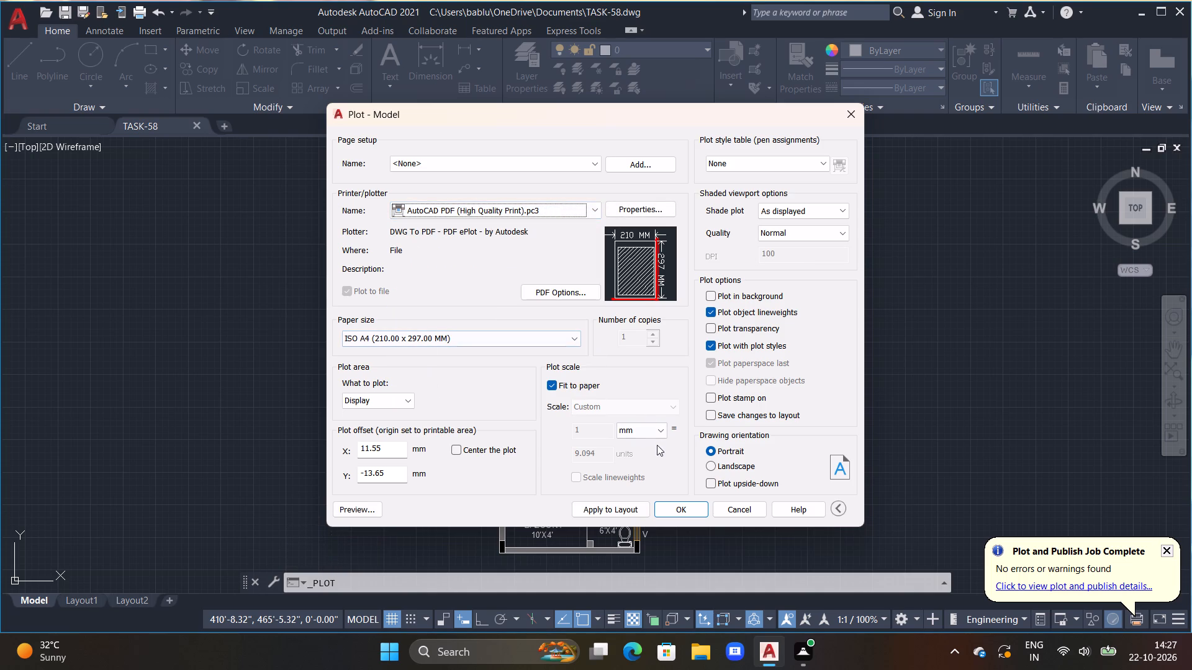
click(656, 432)
click(644, 446)
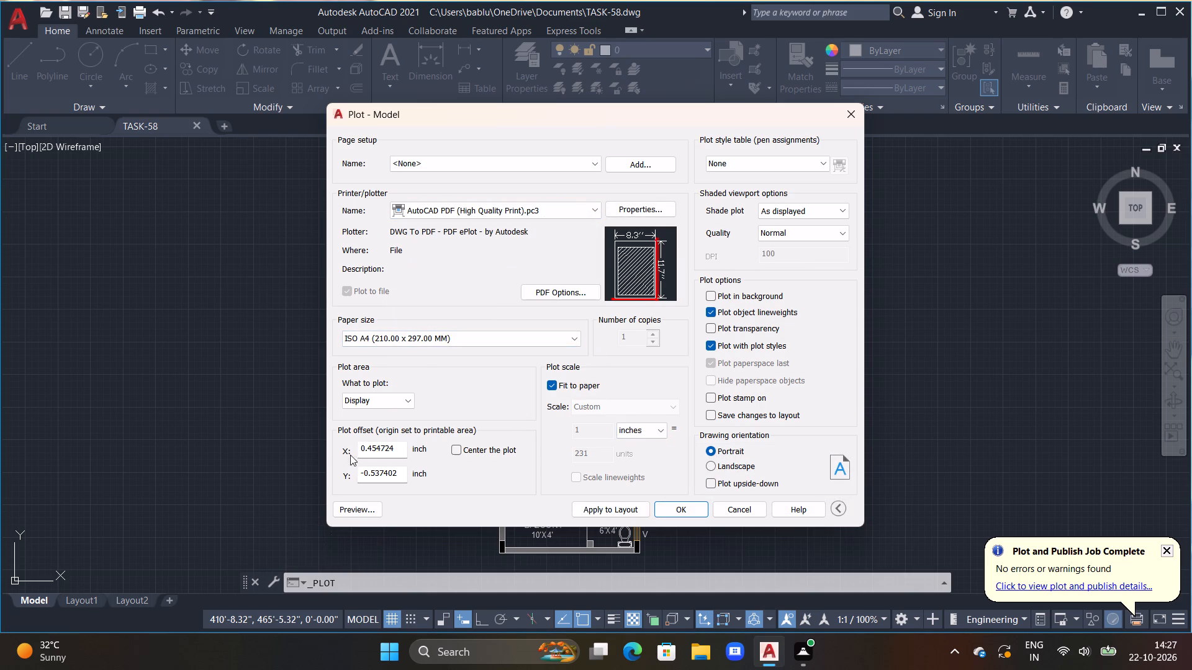
Set the plot area to a window enclosing the whole floor plan and its EAST FACING HOUSE title.
click(406, 399)
click(389, 446)
scroll(406, 424, down, 2)
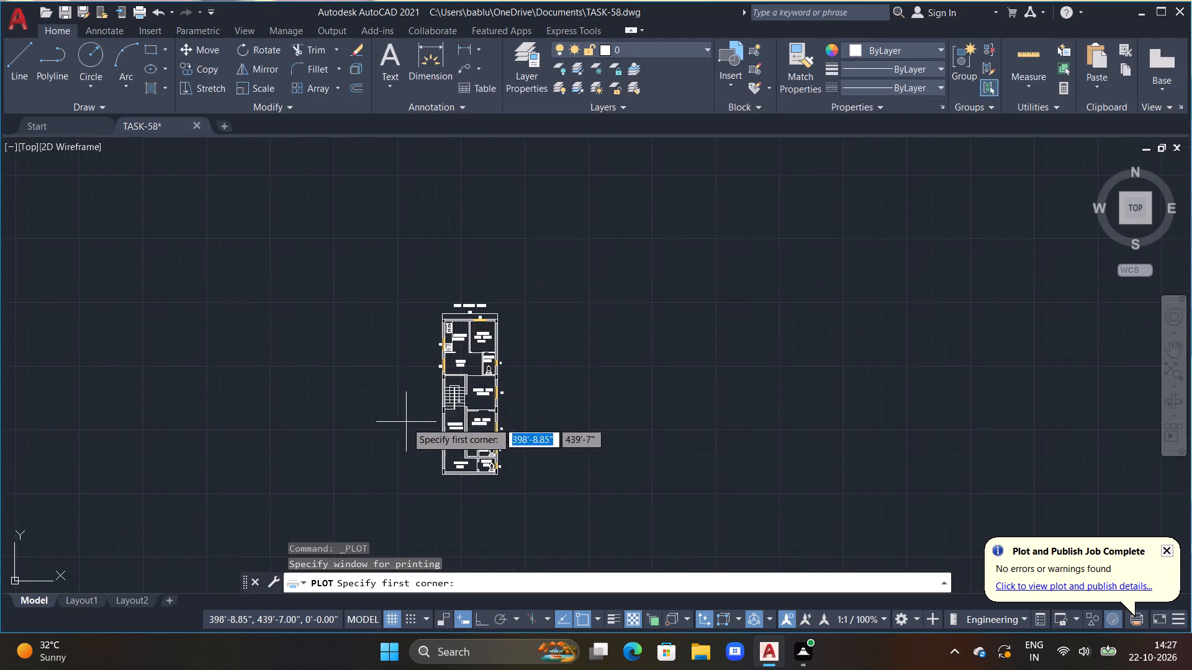
drag(399, 268, 464, 374)
click(544, 518)
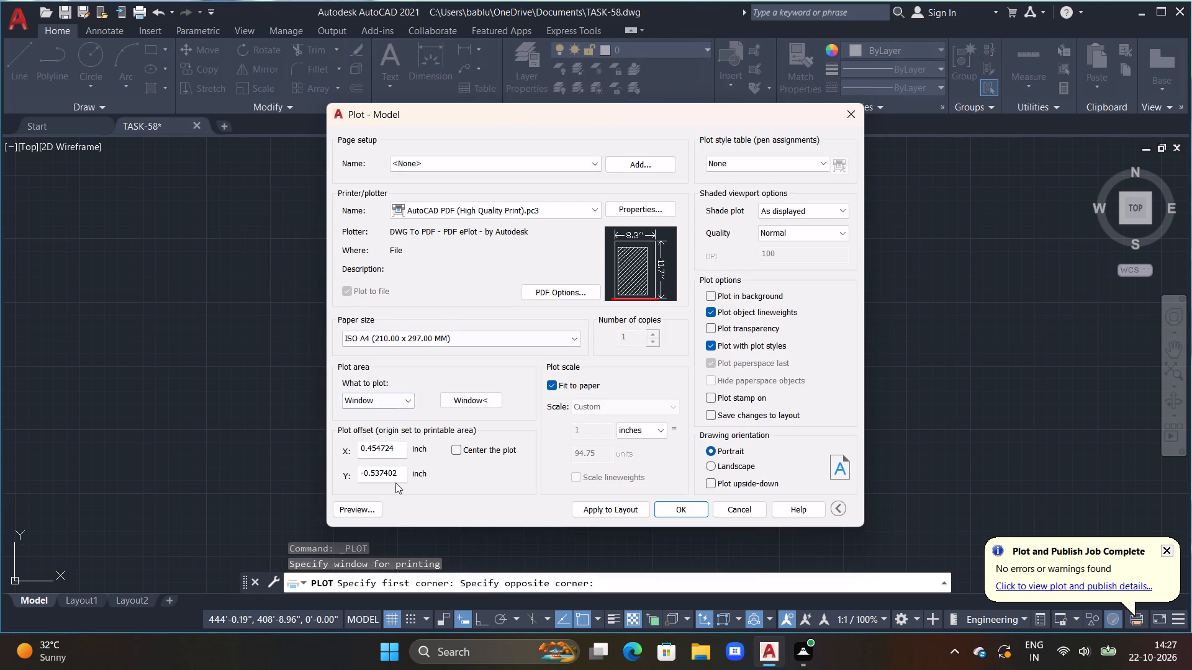
Preview the plot and examine the room labels, window marks, stairs and fixtures across the plan, then close the preview.
double_click(364, 506)
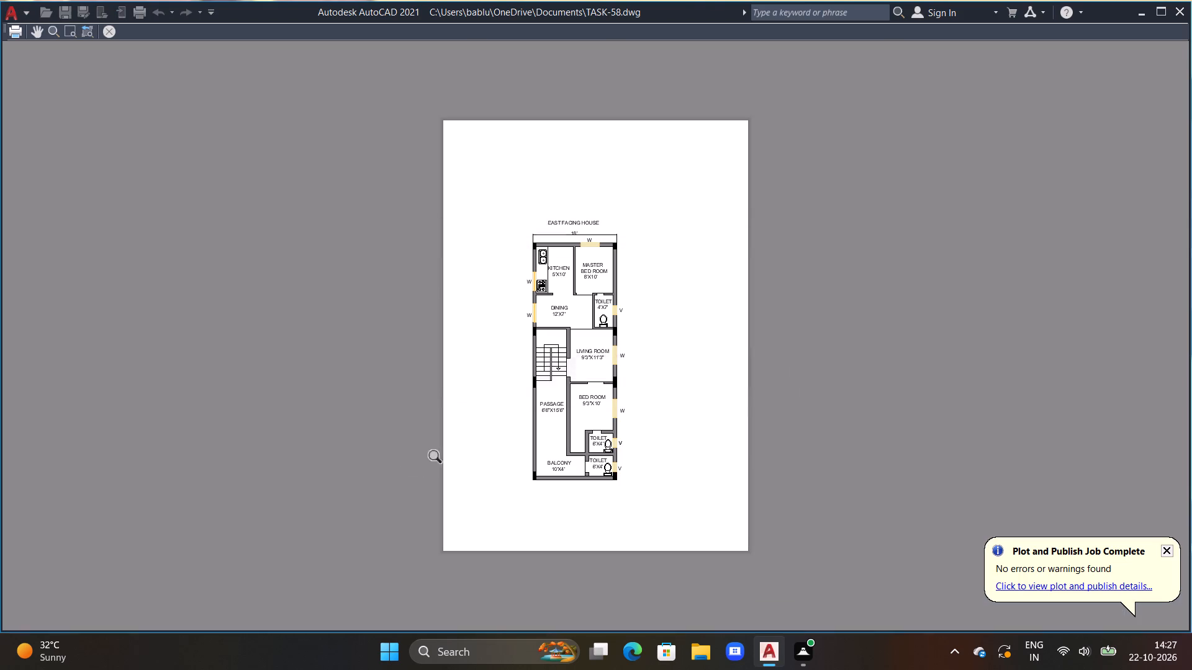
scroll(613, 346, up, 3)
scroll(662, 388, up, 1)
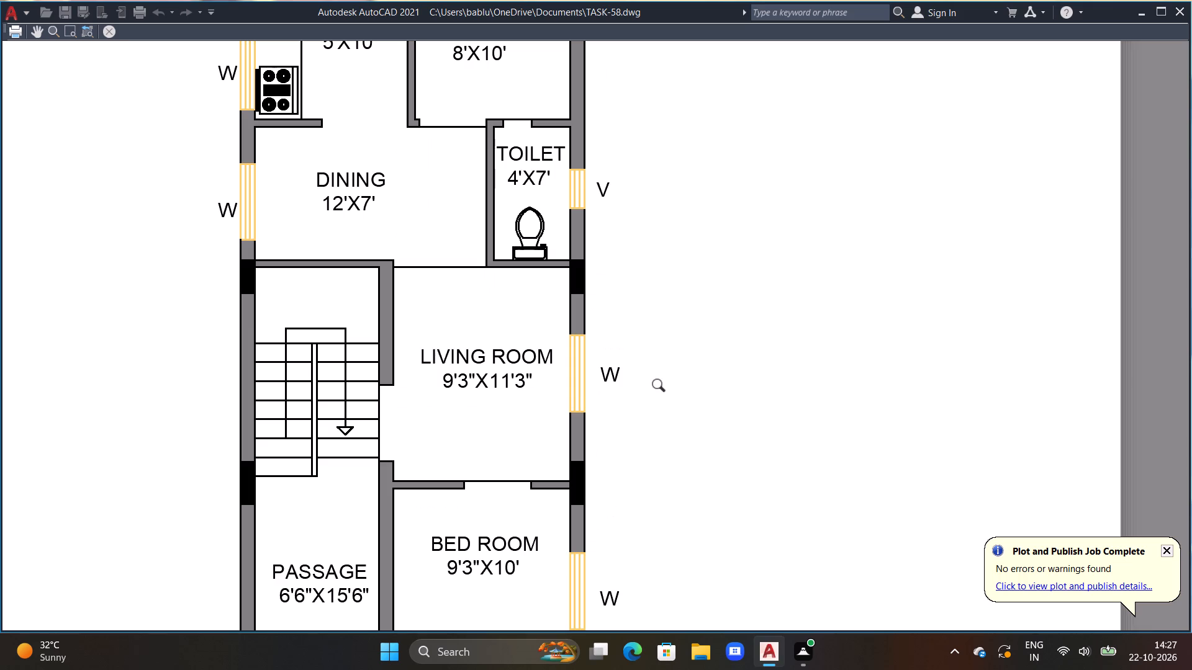
scroll(643, 388, down, 1)
scroll(640, 382, up, 1)
scroll(559, 219, down, 3)
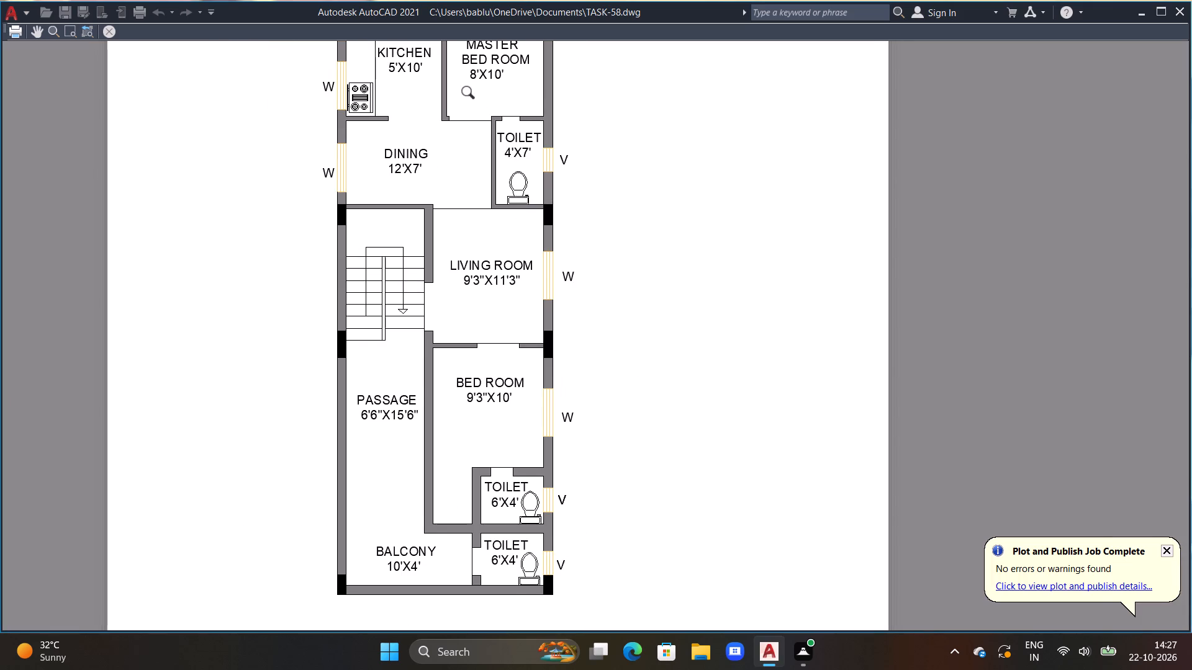
middle_drag(477, 97, 521, 315)
scroll(516, 375, up, 2)
scroll(456, 372, up, 1)
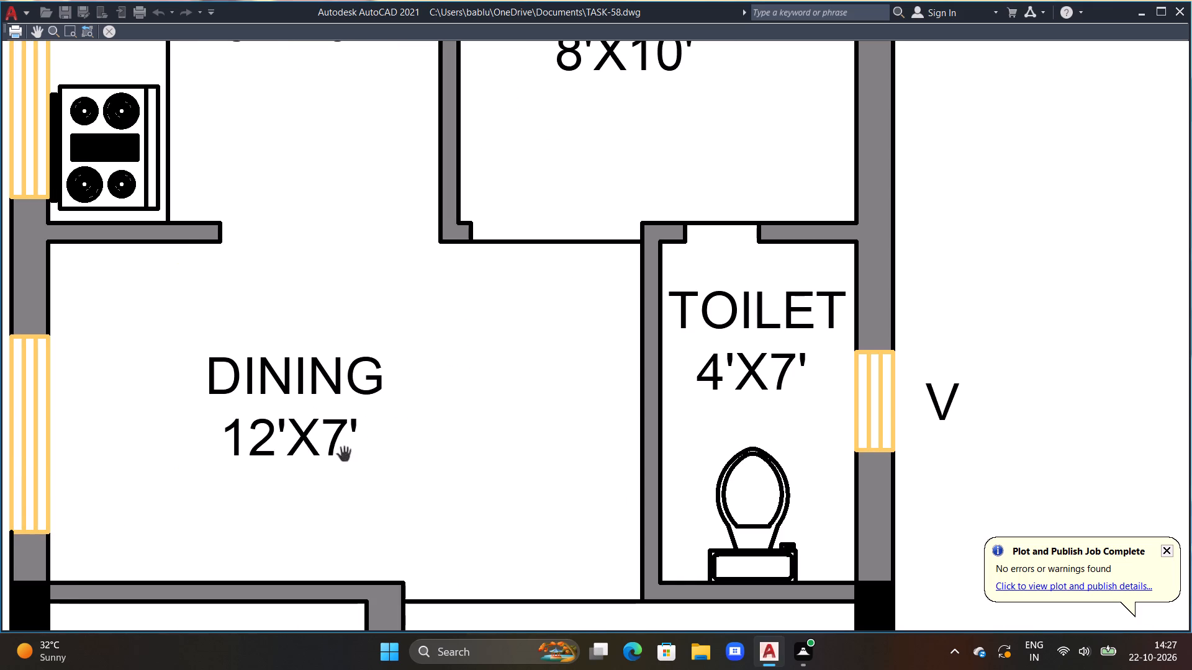
scroll(126, 525, down, 1)
middle_drag(127, 526, 263, 267)
middle_drag(210, 398, 277, 240)
scroll(268, 314, down, 1)
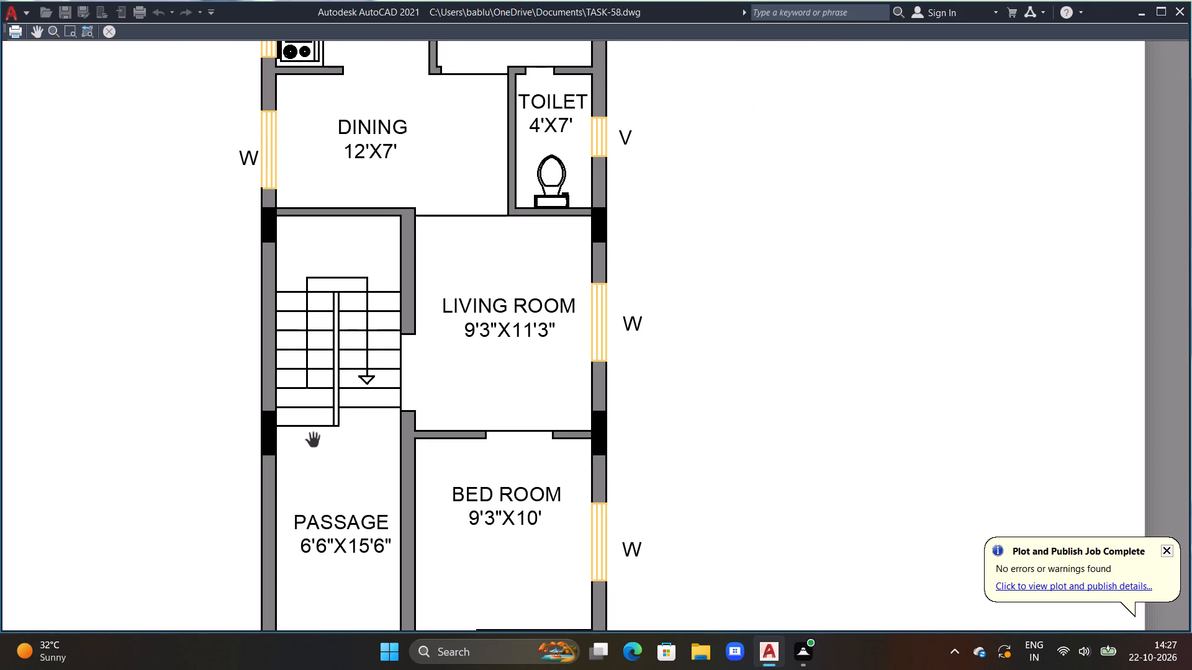
middle_drag(315, 441, 297, 308)
middle_drag(286, 440, 299, 286)
middle_drag(293, 458, 53, 627)
middle_drag(202, 357, 400, 604)
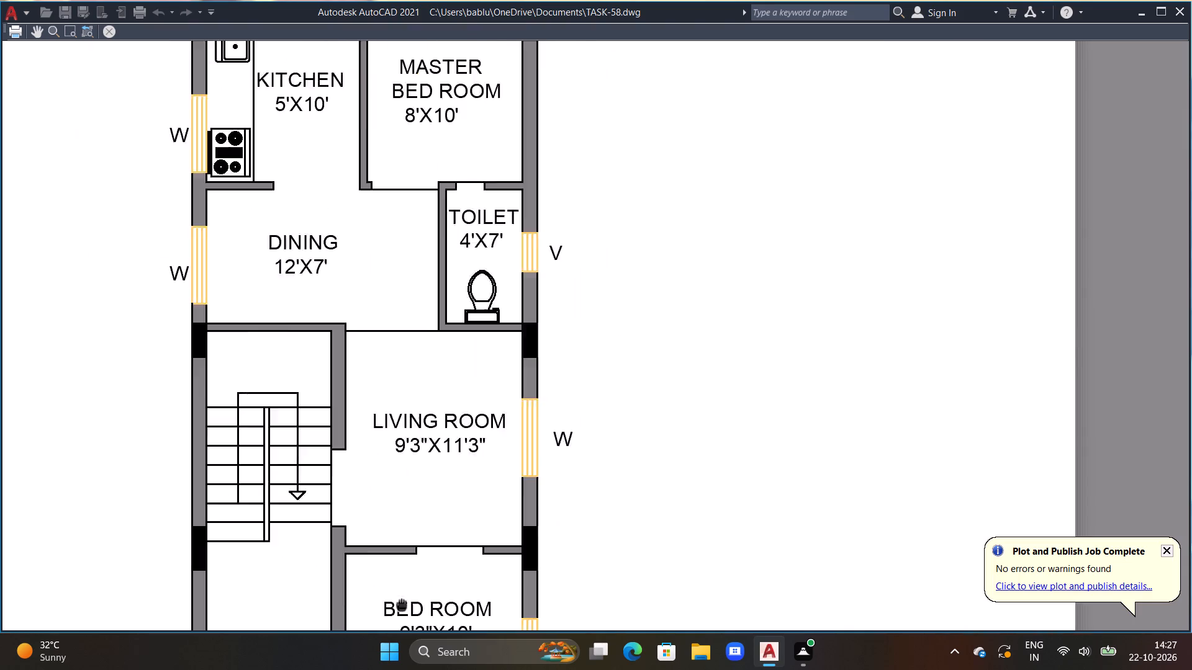
middle_drag(400, 604, 502, 669)
middle_drag(440, 350, 481, 520)
scroll(538, 524, up, 3)
scroll(538, 517, down, 4)
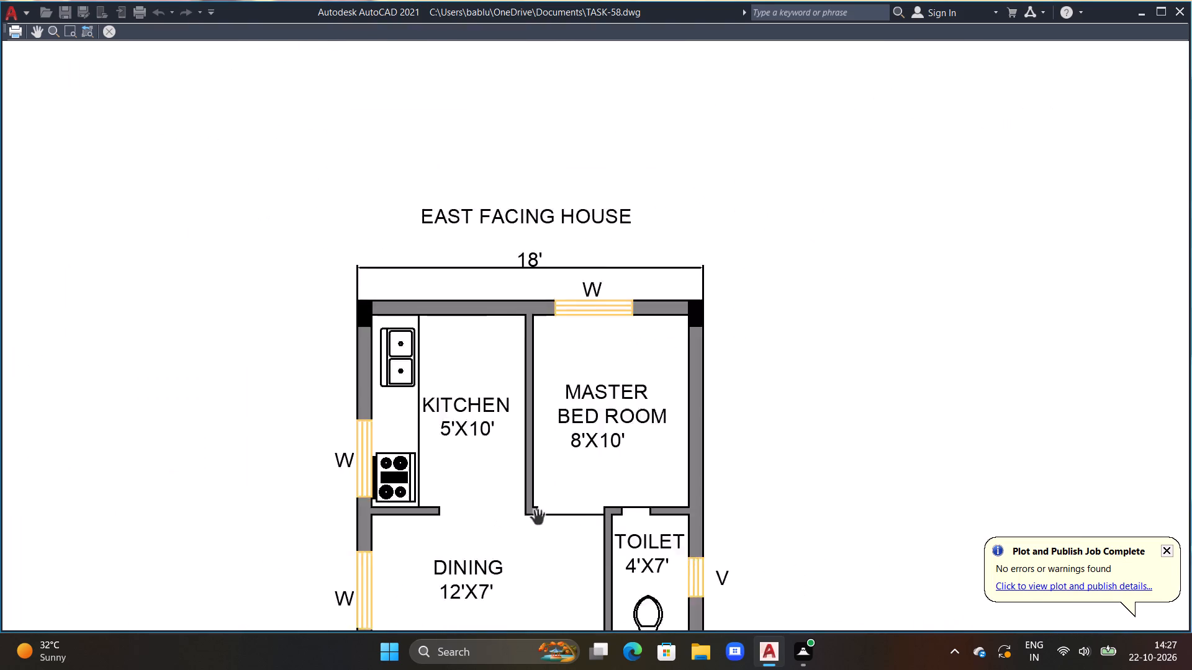
middle_drag(541, 538, 519, 409)
scroll(581, 182, down, 1)
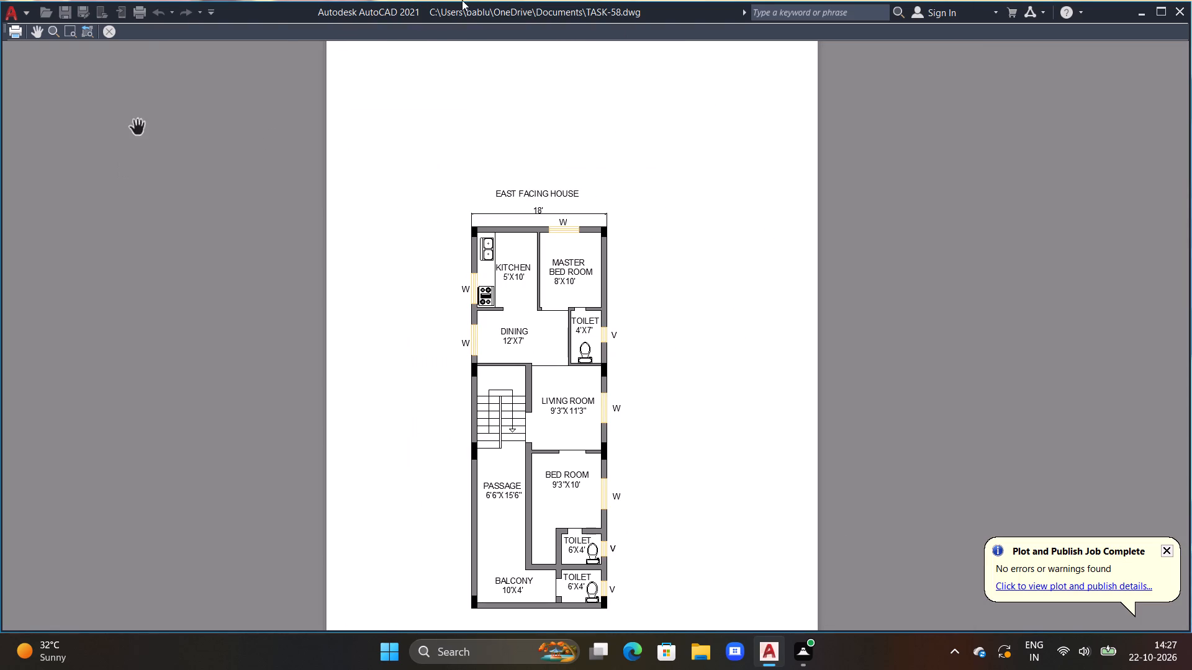
click(105, 30)
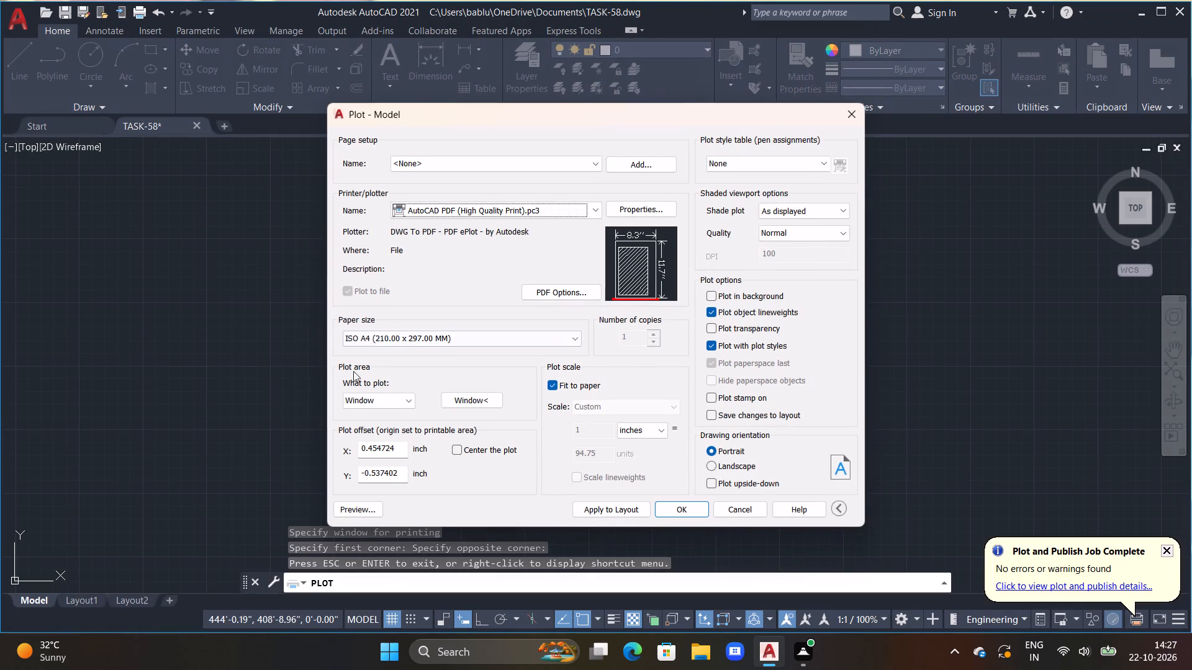
Plot the plan to TASK-58-Model.pdf in Documents and close the PDF once it opens in the browser.
click(669, 515)
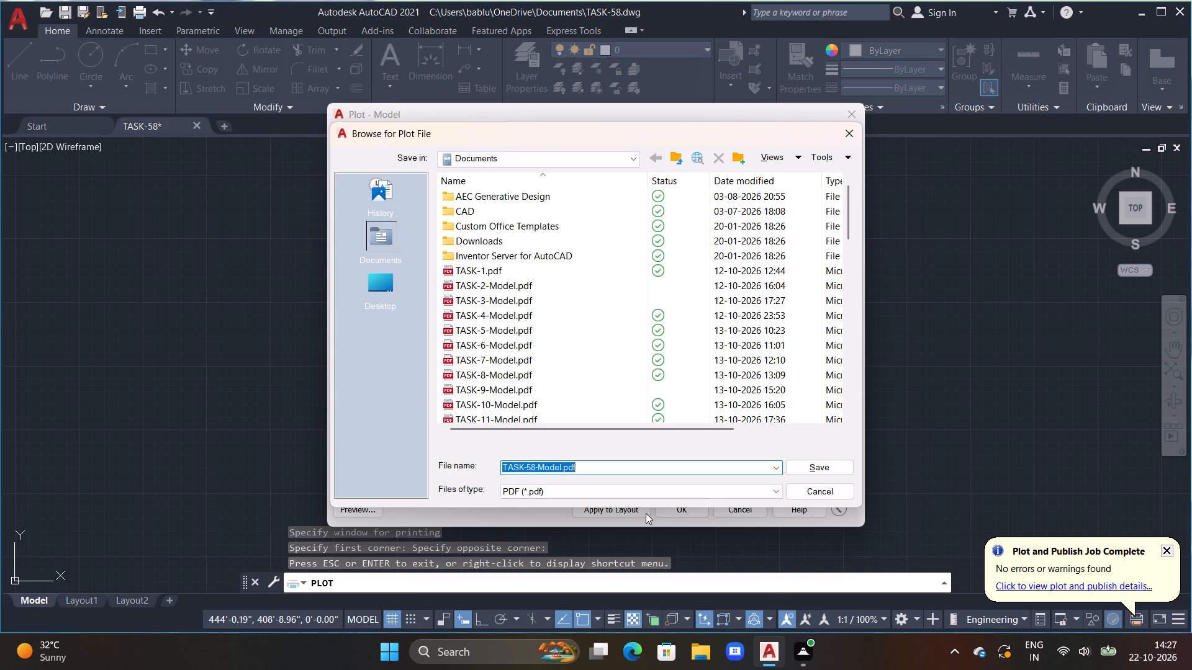
click(844, 458)
click(839, 475)
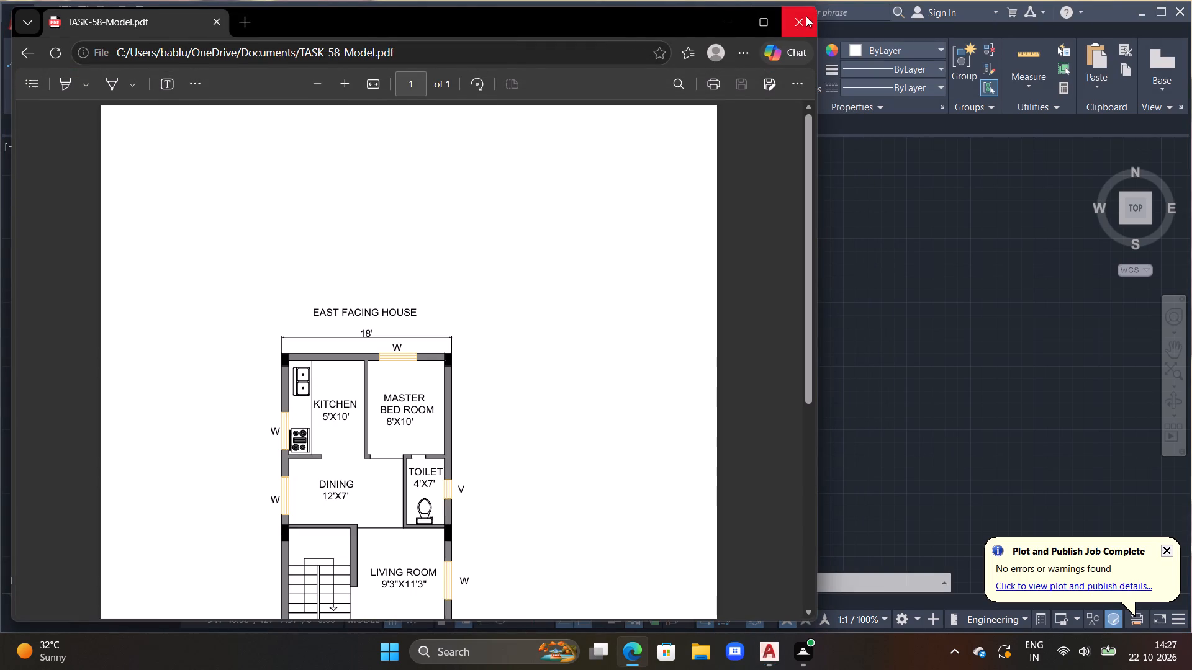
click(806, 16)
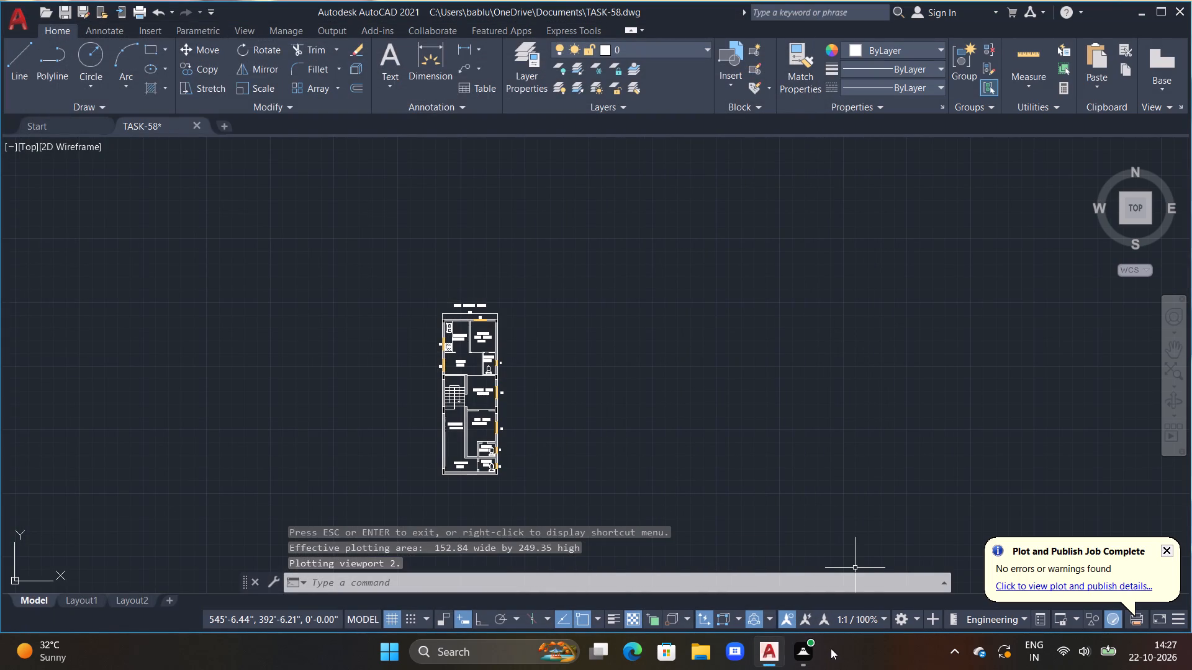